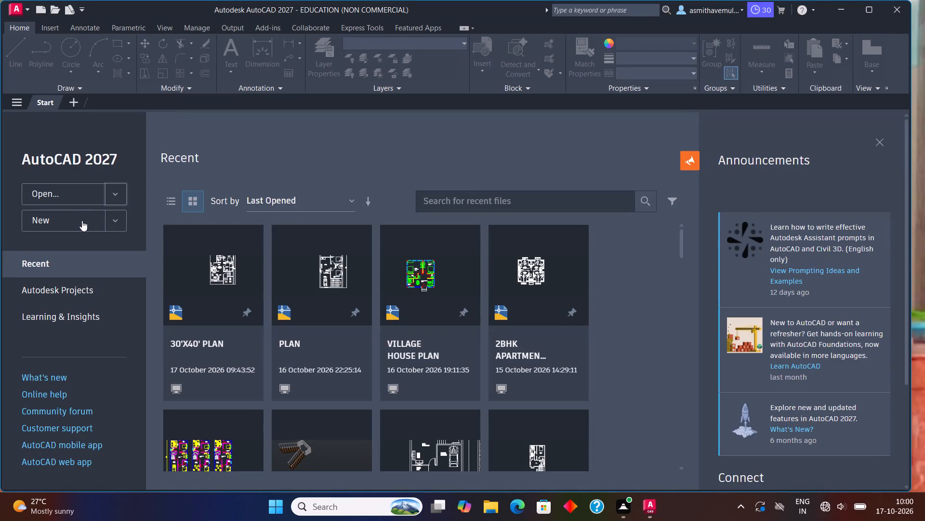
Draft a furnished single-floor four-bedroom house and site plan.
Create a new blank drawing.
click(82, 220)
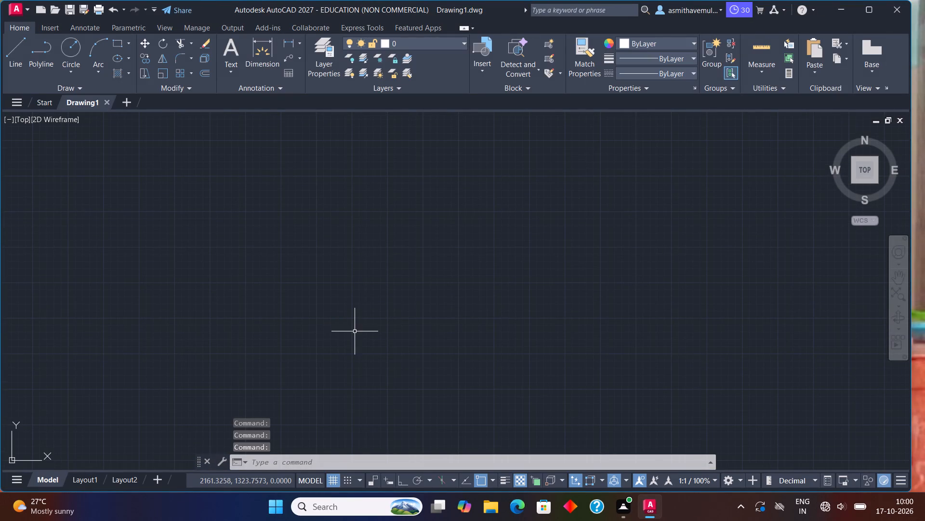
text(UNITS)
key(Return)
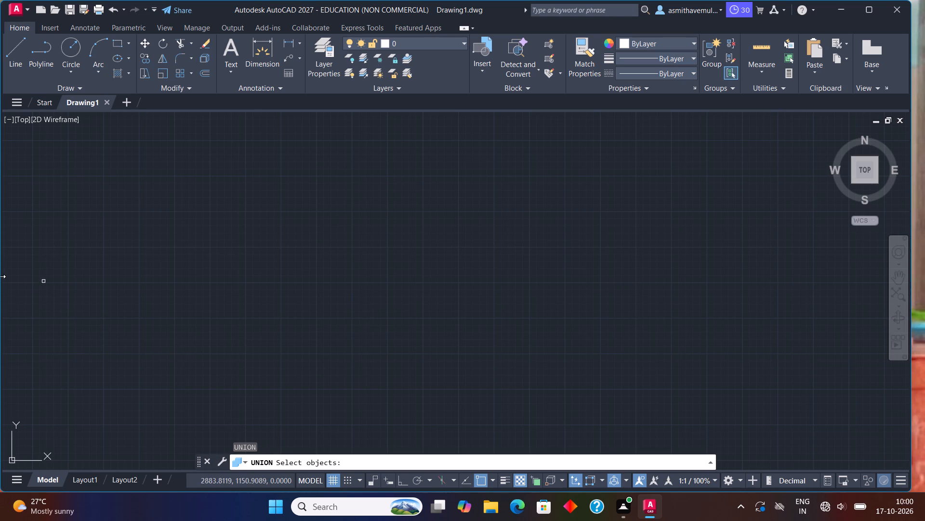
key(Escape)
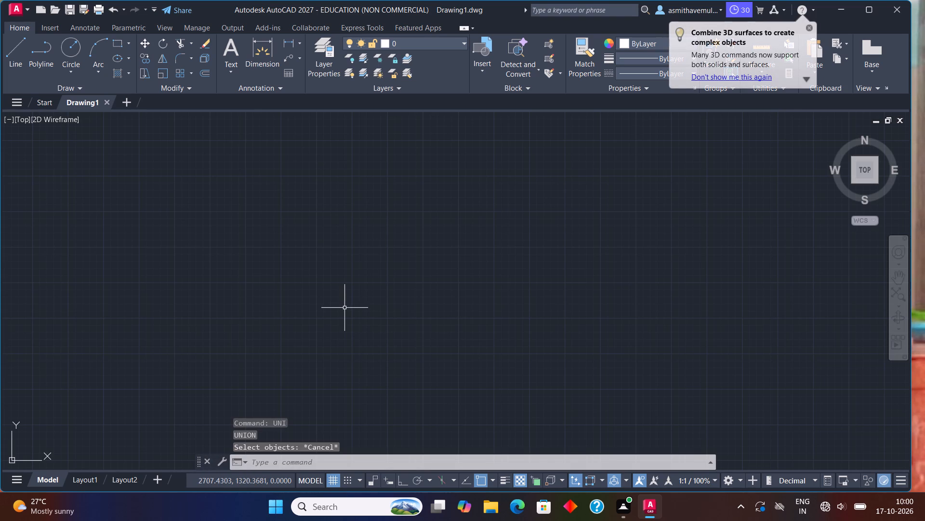
Set the drawing units to Engineering length with 0'-0.0" precision and an insertion scale in inches.
text(UNITS)
key(Return)
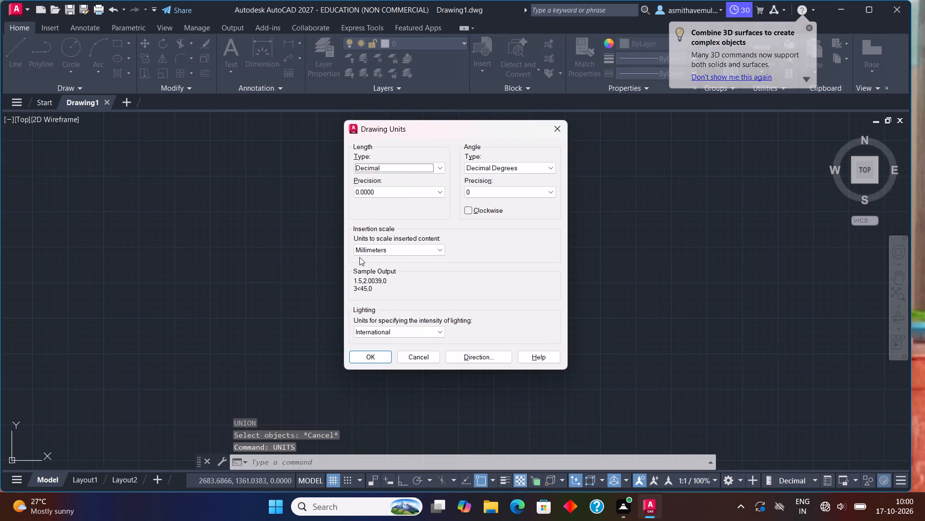
click(439, 166)
click(428, 193)
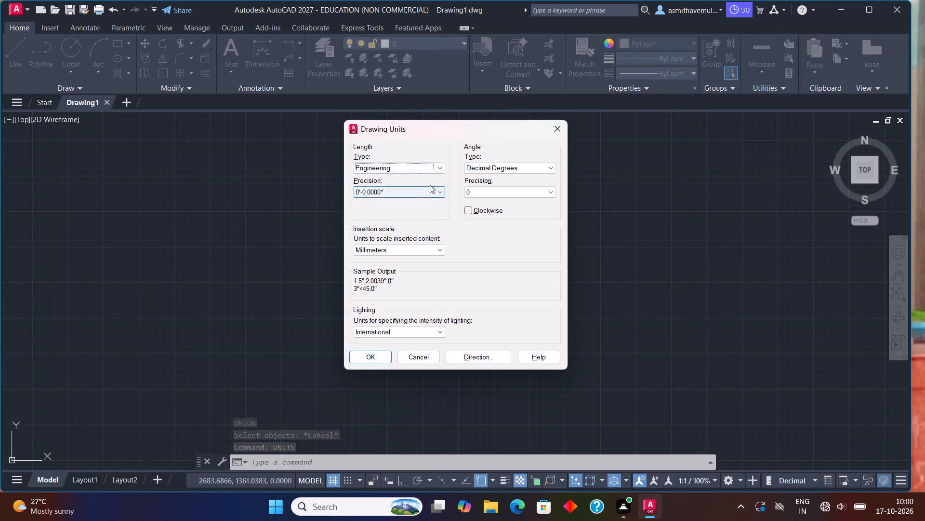
click(431, 187)
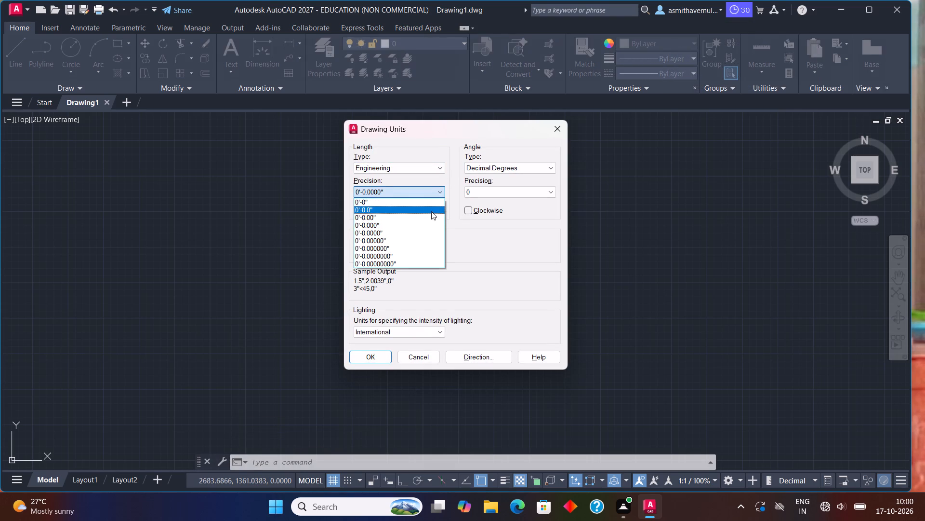
click(431, 211)
click(441, 250)
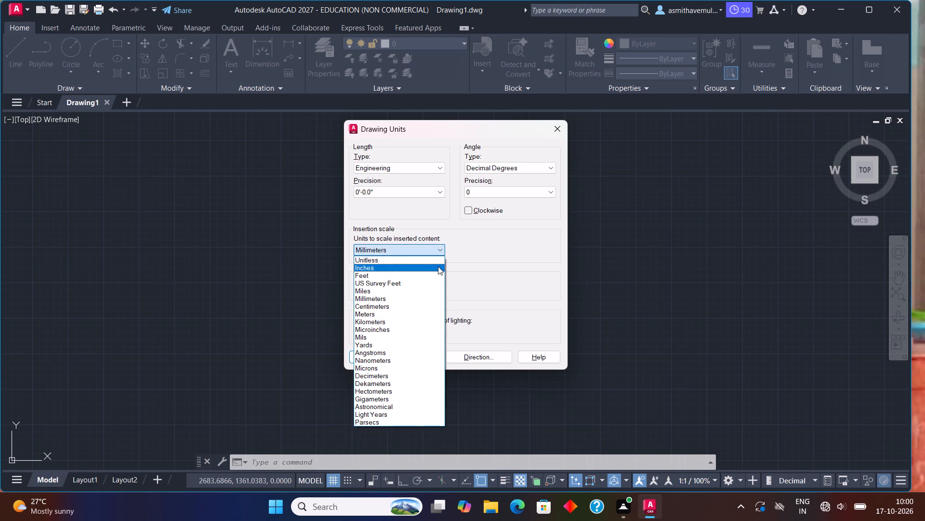
click(438, 266)
click(377, 357)
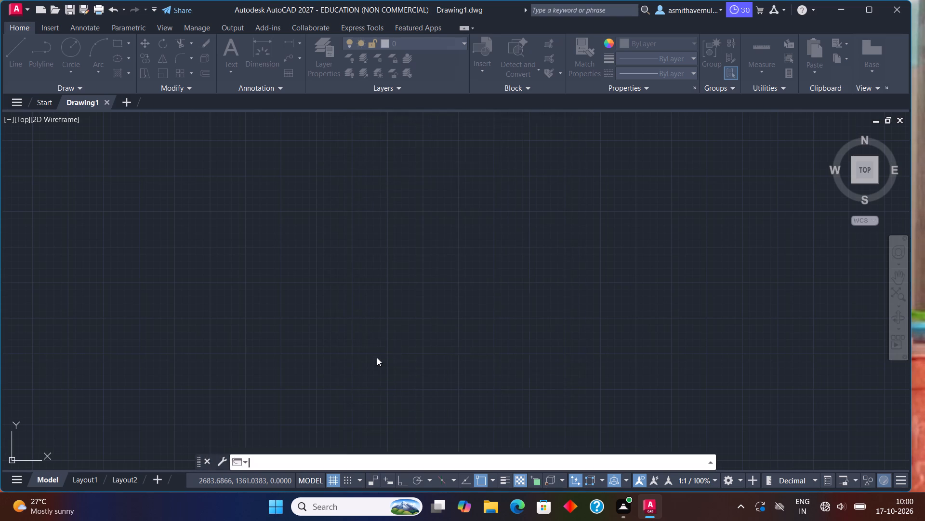
Modify the ISO-25 dimension style, setting its text height to 1'.
key(d)
key(Return)
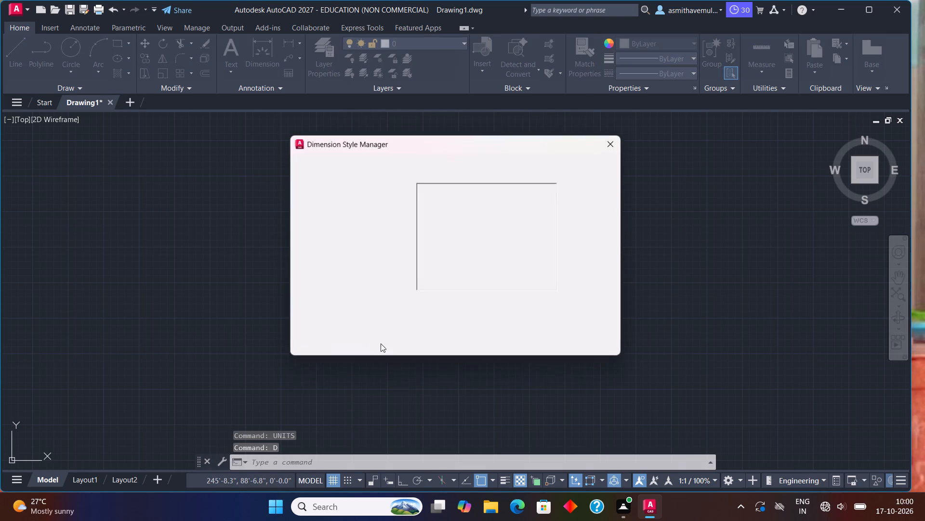
click(586, 227)
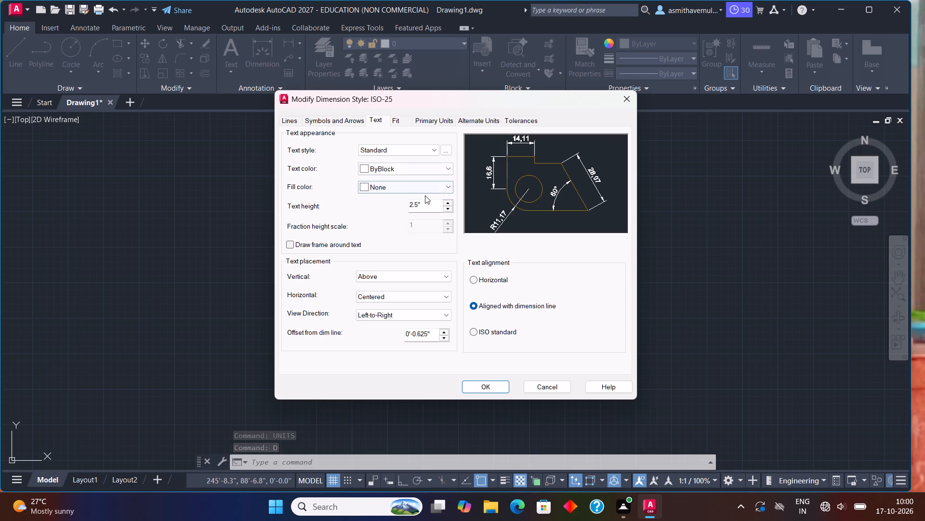
click(425, 204)
key(BackSpace)
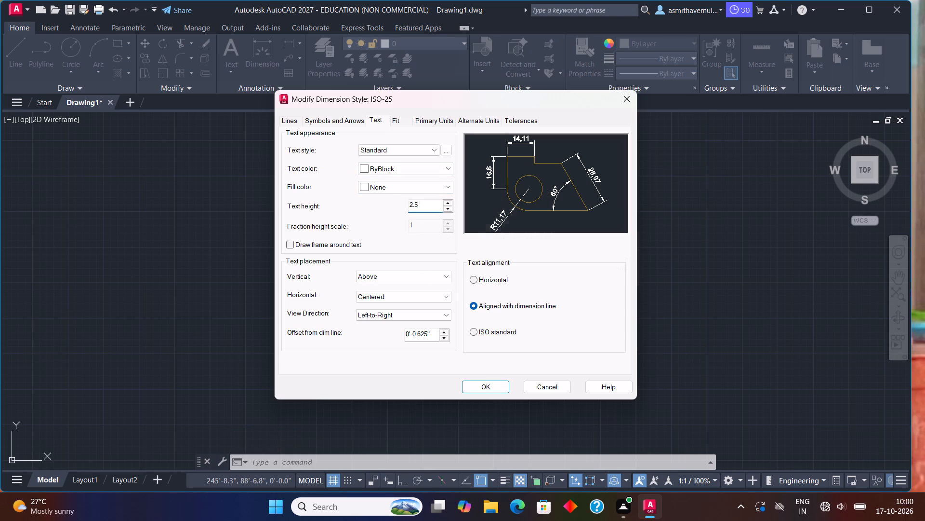
key(BackSpace)
key(BackSpace)
key(BackSpace)
key(BackSpace)
key(BackSpace)
key(BackSpace)
key(BackSpace)
key(BackSpace)
key(BackSpace)
key(BackSpace)
text(1')
Set the ISO-25 dimension style's primary units to Engineering with 0'-0.0" precision and make the style current.
click(429, 123)
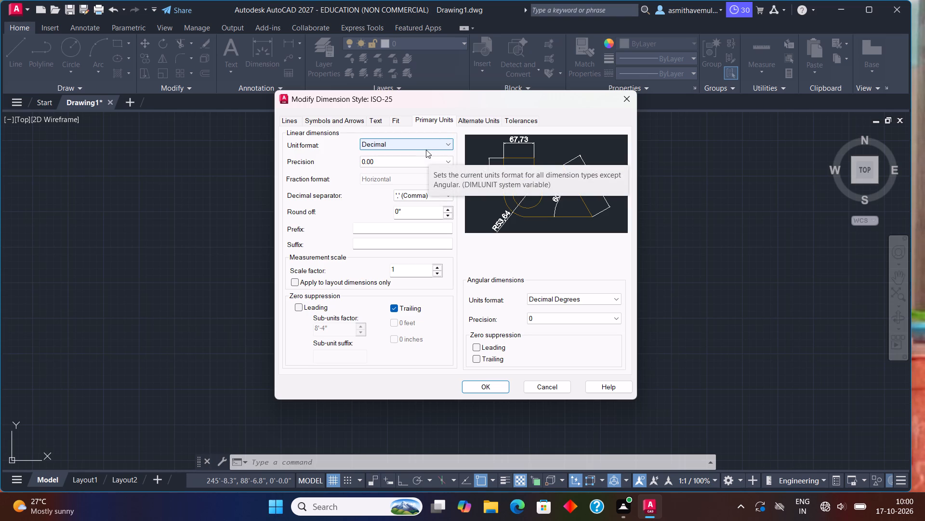
click(431, 147)
click(435, 168)
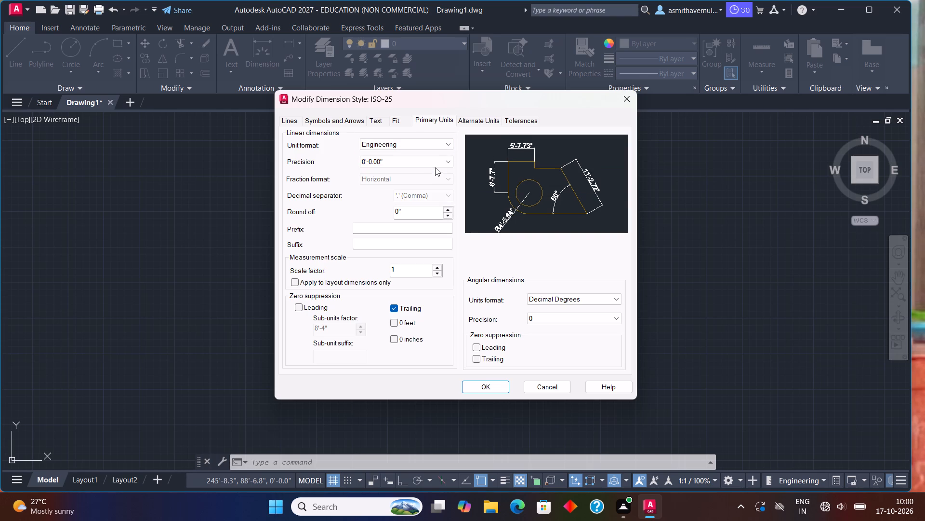
click(436, 165)
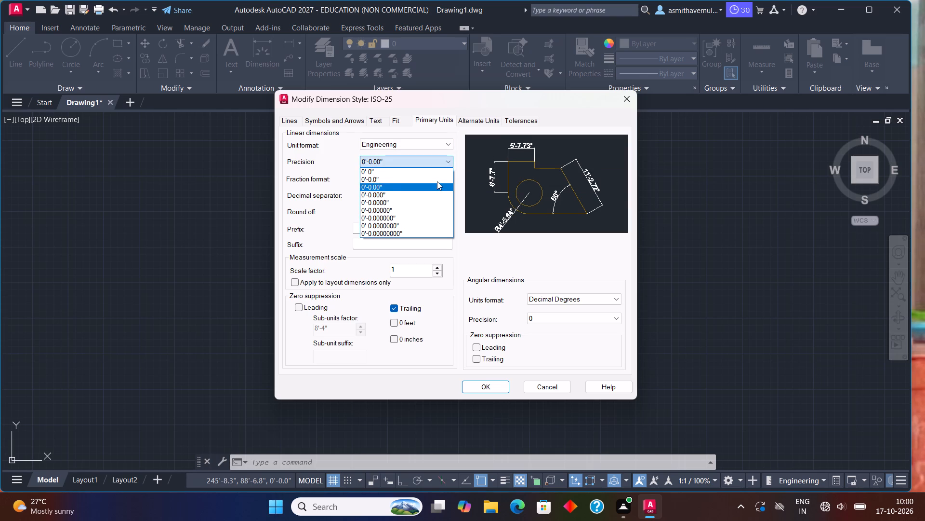
click(437, 181)
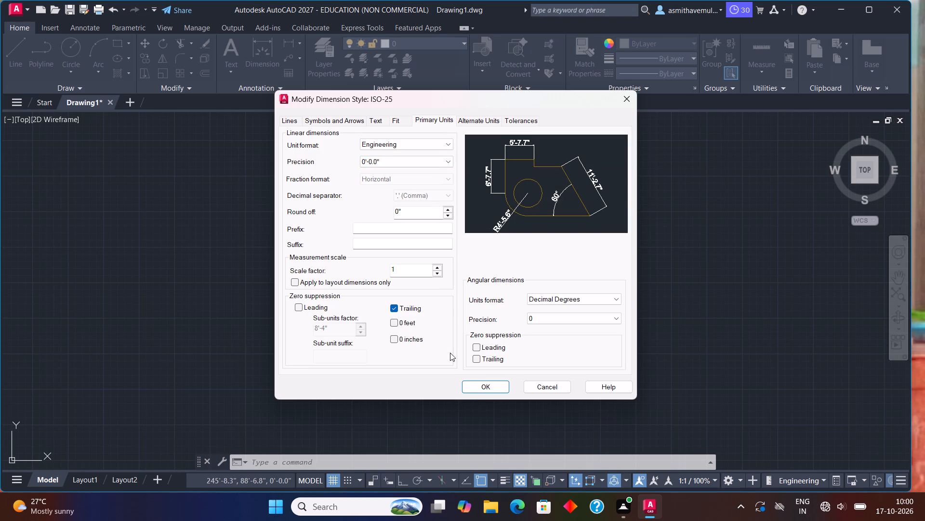
click(465, 391)
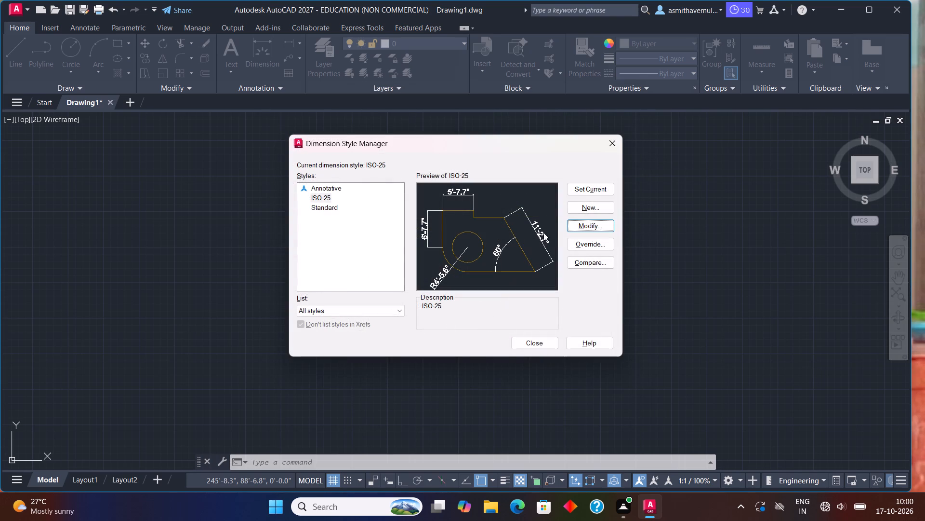
triple_click(588, 192)
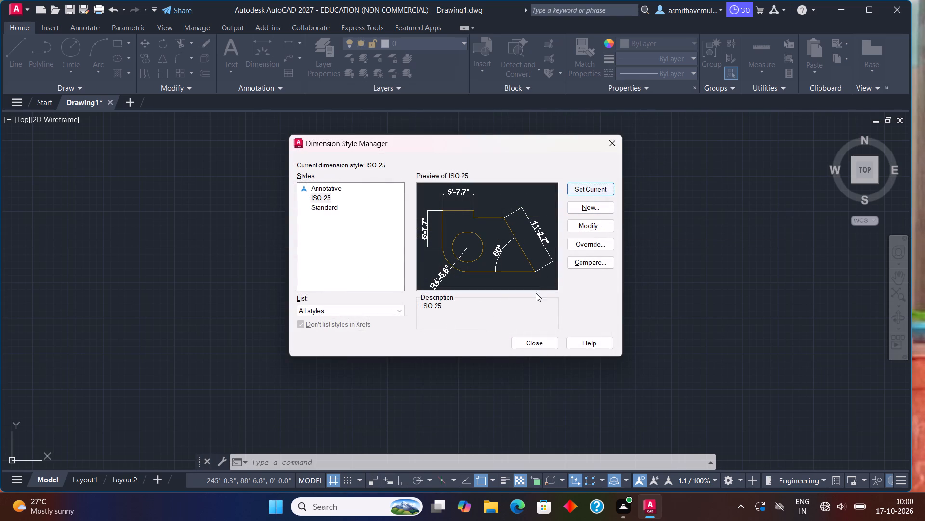
click(544, 346)
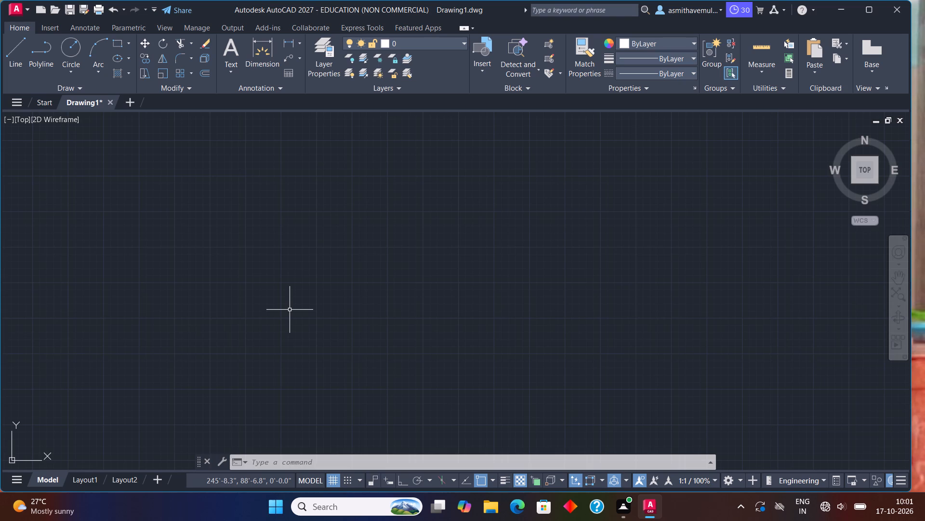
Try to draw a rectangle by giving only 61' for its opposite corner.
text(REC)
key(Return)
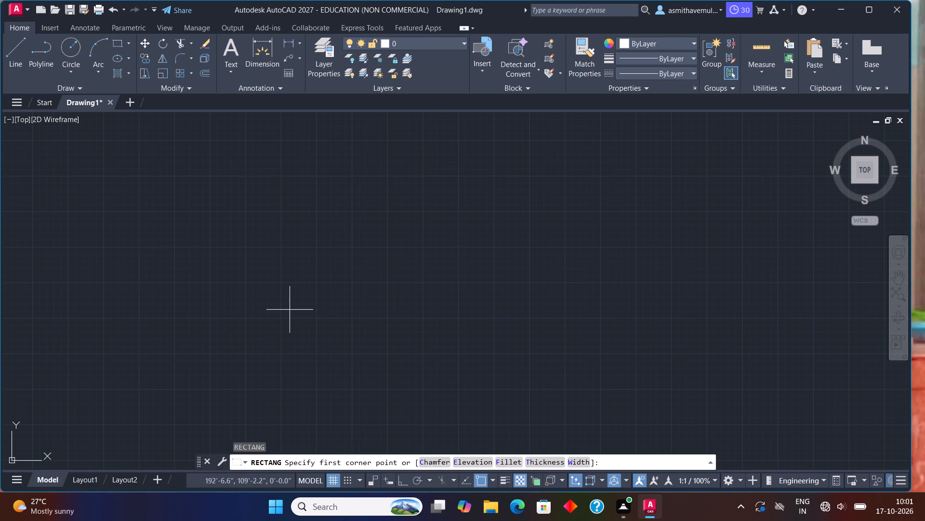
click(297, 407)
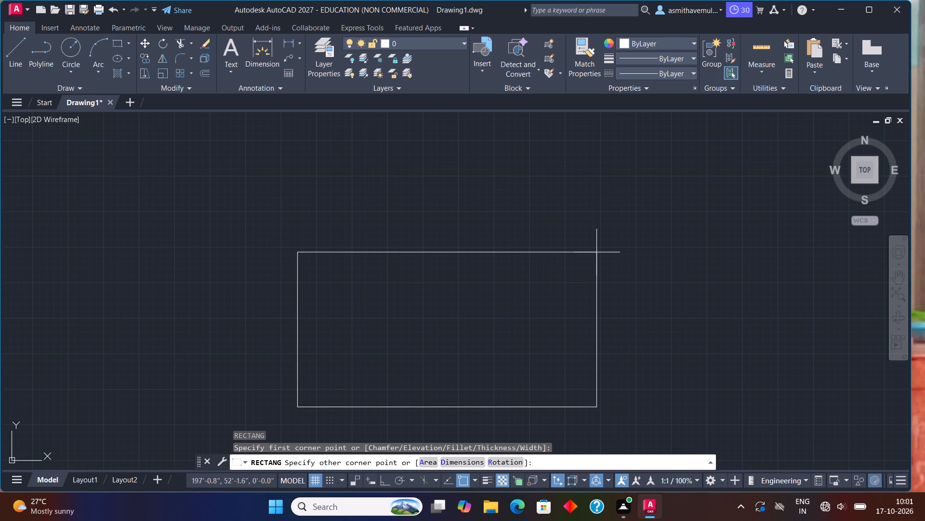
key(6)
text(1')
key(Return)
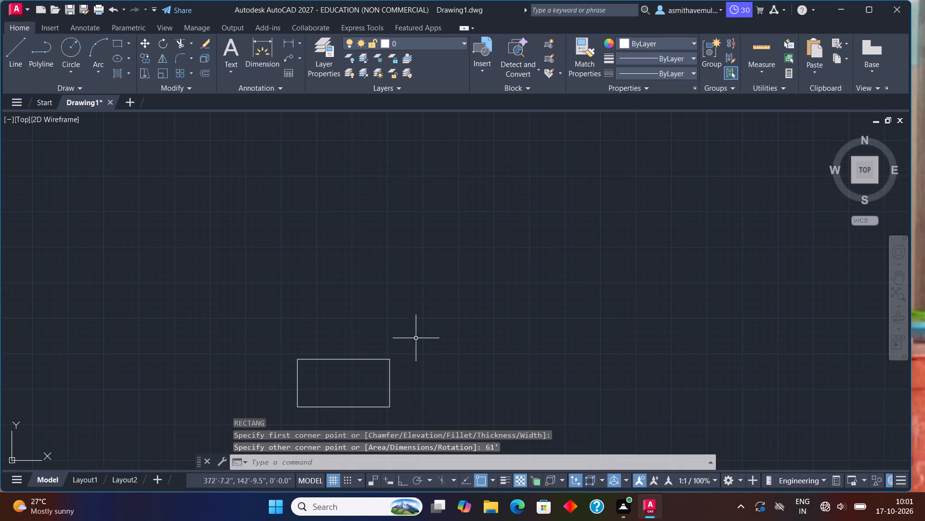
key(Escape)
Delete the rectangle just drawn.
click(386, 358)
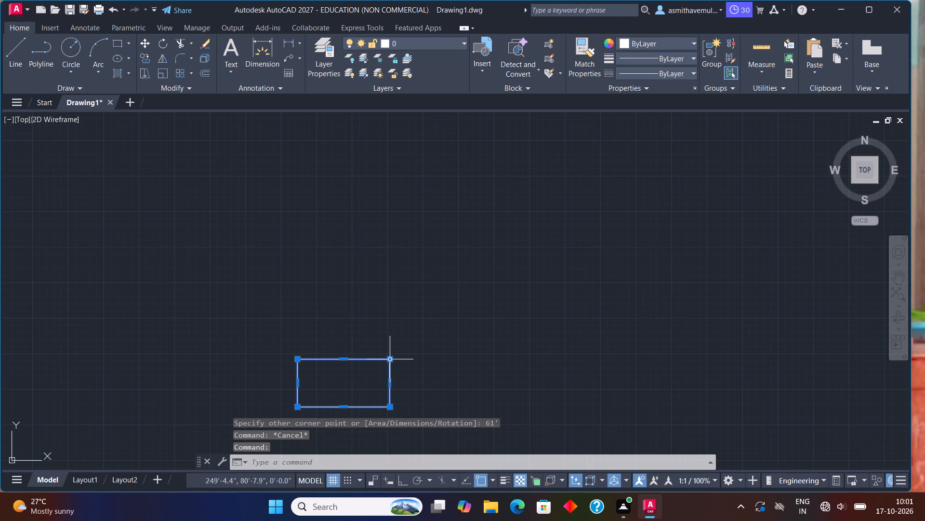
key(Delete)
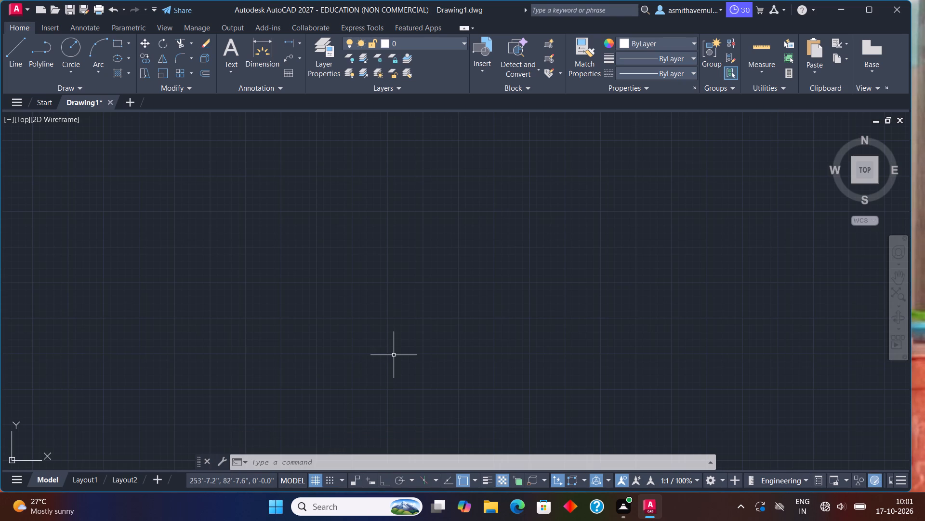
Draw a rectangle 61' long and 55' wide using the Dimensions option.
text(REC)
key(Return)
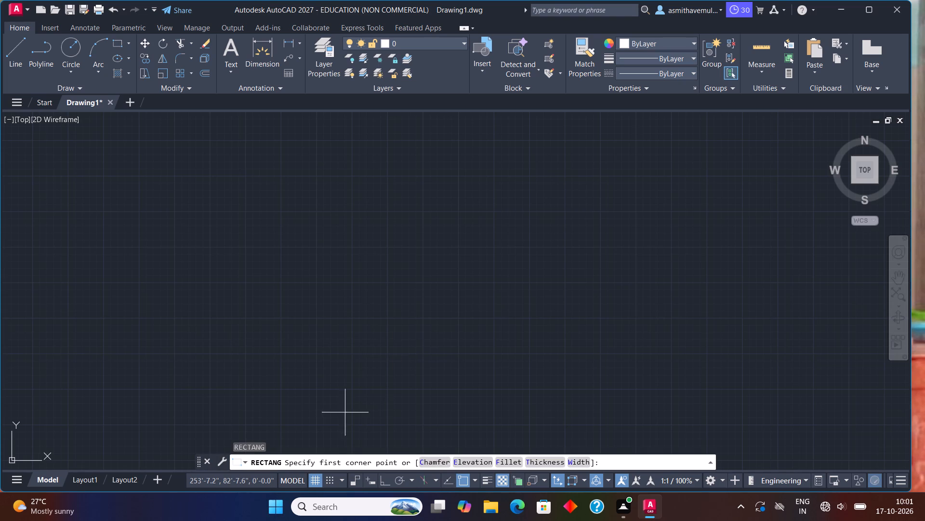
drag(282, 418, 287, 411)
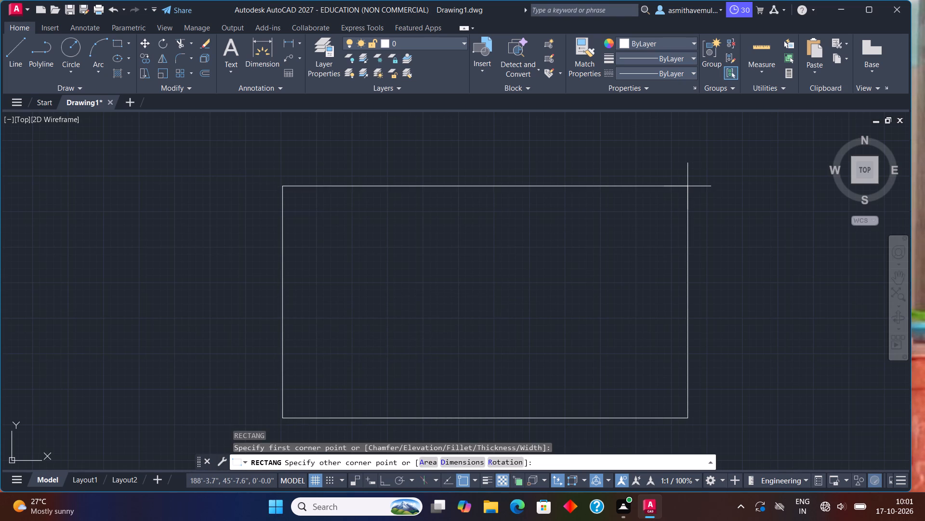
key(d)
key(Return)
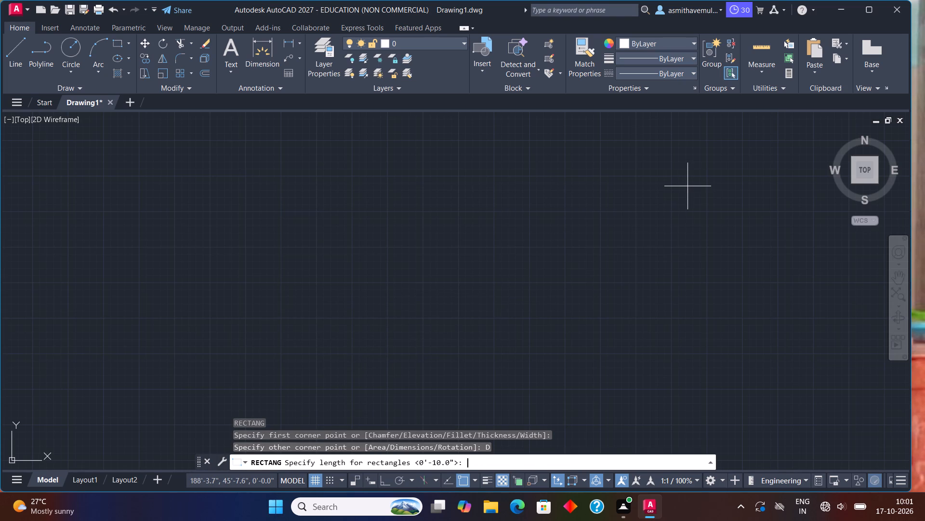
key(6)
text(1')
key(Return)
text(55')
key(Return)
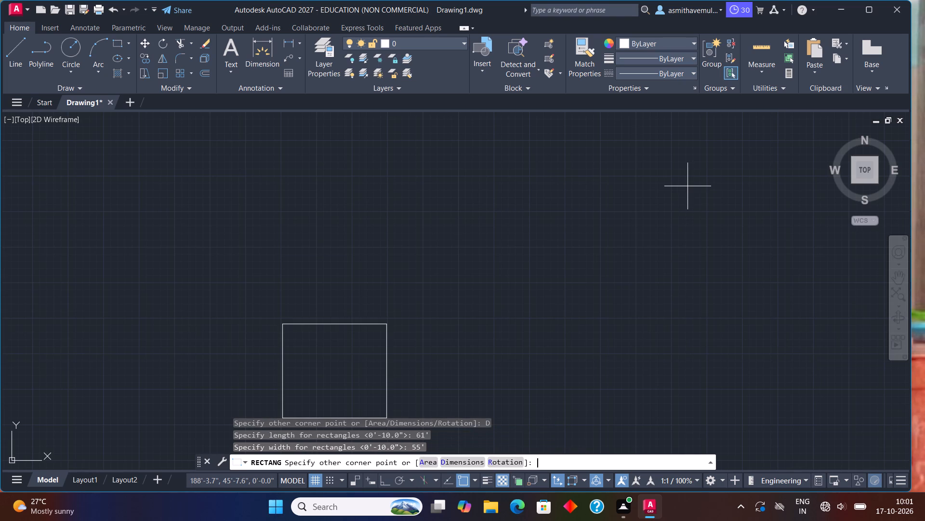
click(690, 185)
click(872, 167)
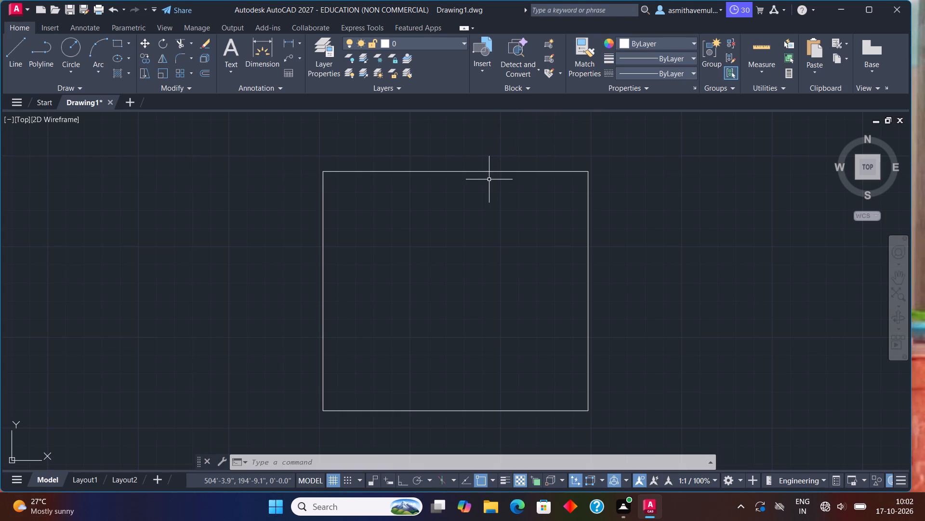
key(Escape)
key(Escape)
key(Escape)
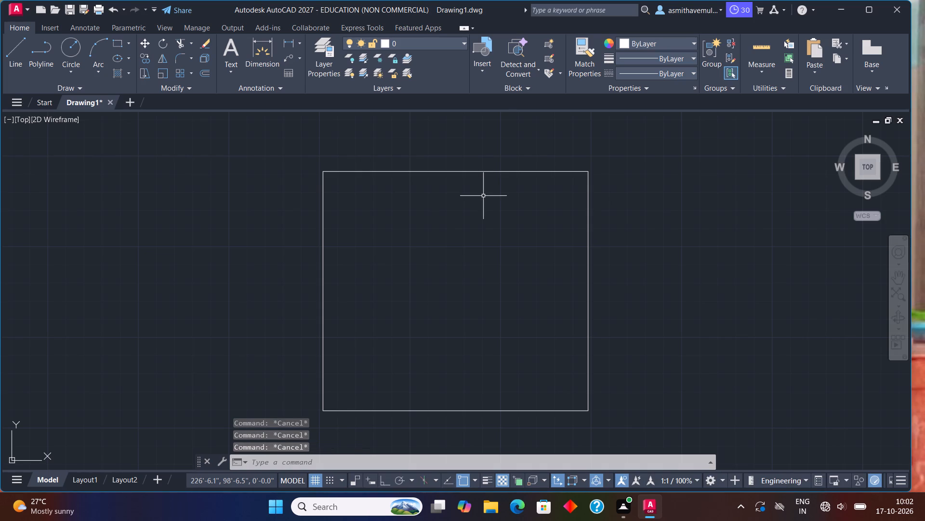
Offset the 61' by 55' rectangle 9" inward to form the outer wall thickness.
key(o)
key(Return)
text(9")
key(Return)
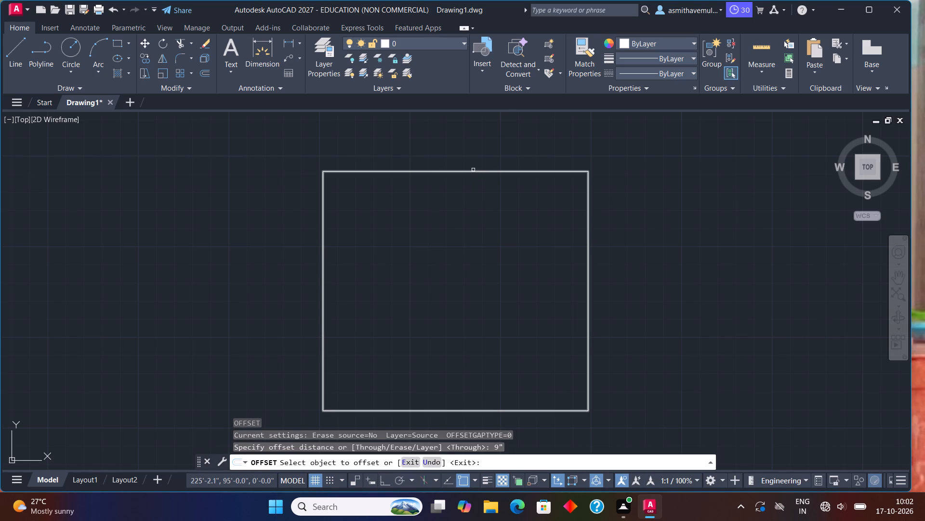
click(473, 170)
click(462, 198)
key(Escape)
Measure the gap between the outer and inner rectangles at their upper edges with a linear dimension.
scroll(462, 201, up, 1)
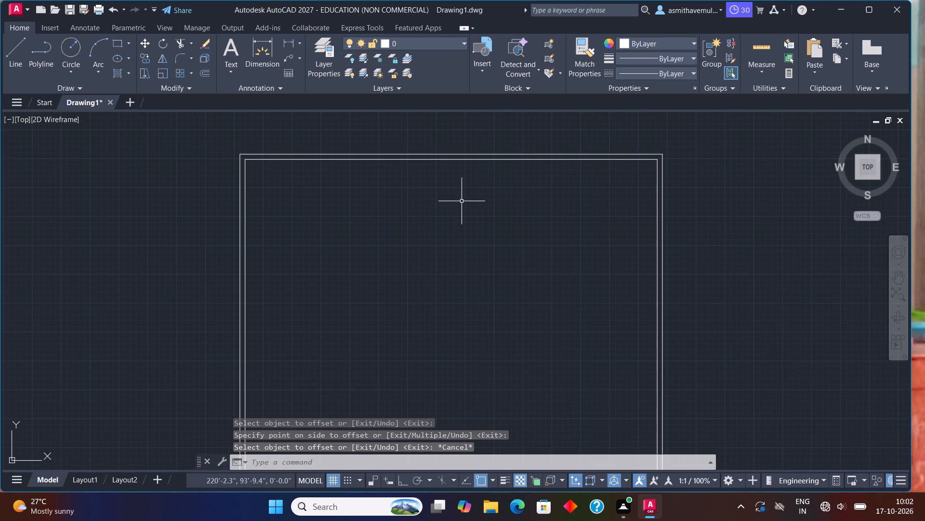
key(d)
key(l)
key(i)
key(Return)
scroll(464, 178, up, 1)
click(457, 139)
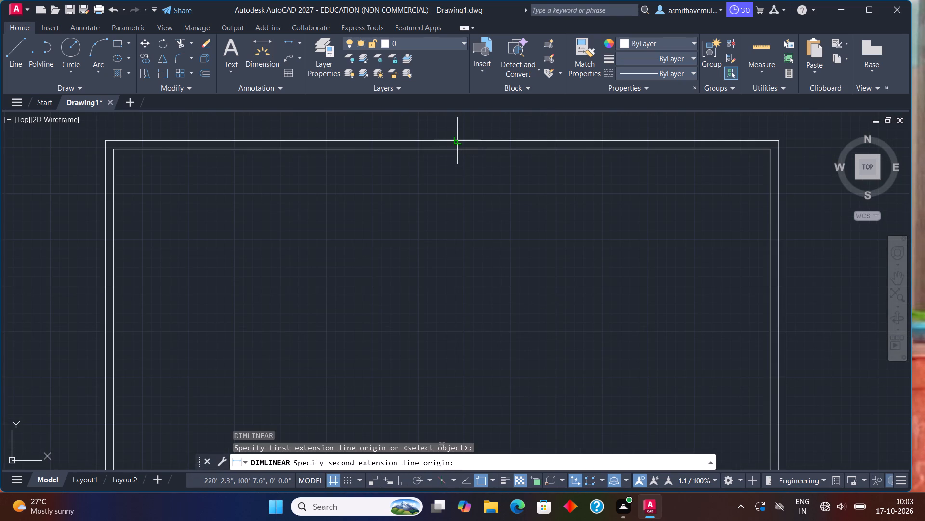
click(454, 151)
key(Escape)
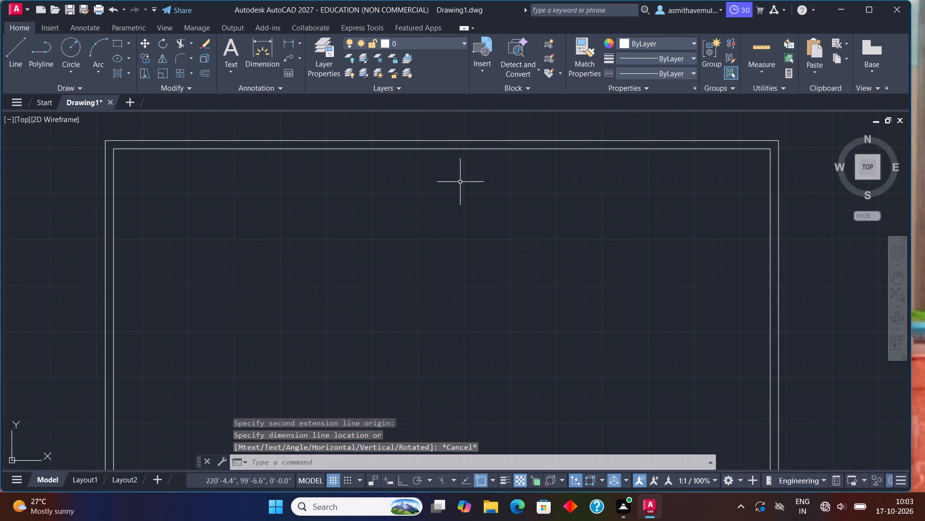
Explode the inner offset rectangle into separate lines.
click(457, 150)
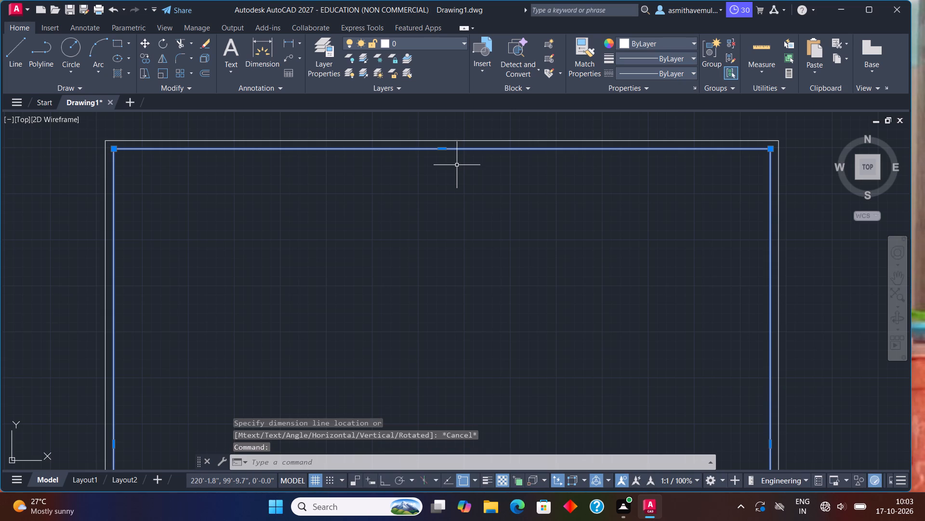
key(x)
key(Return)
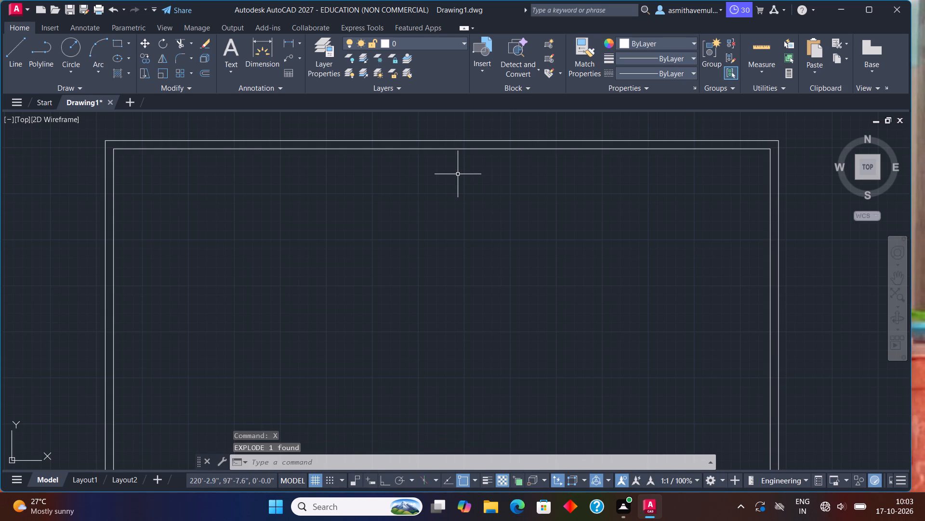
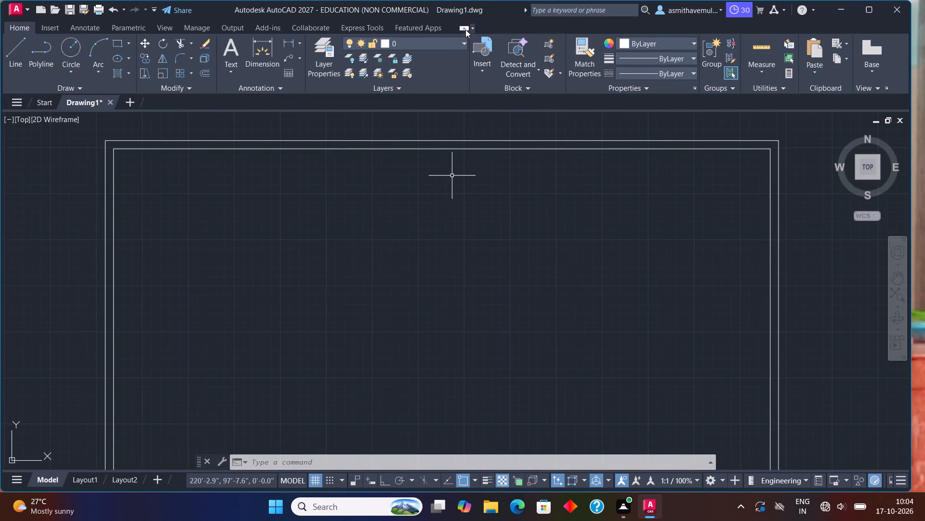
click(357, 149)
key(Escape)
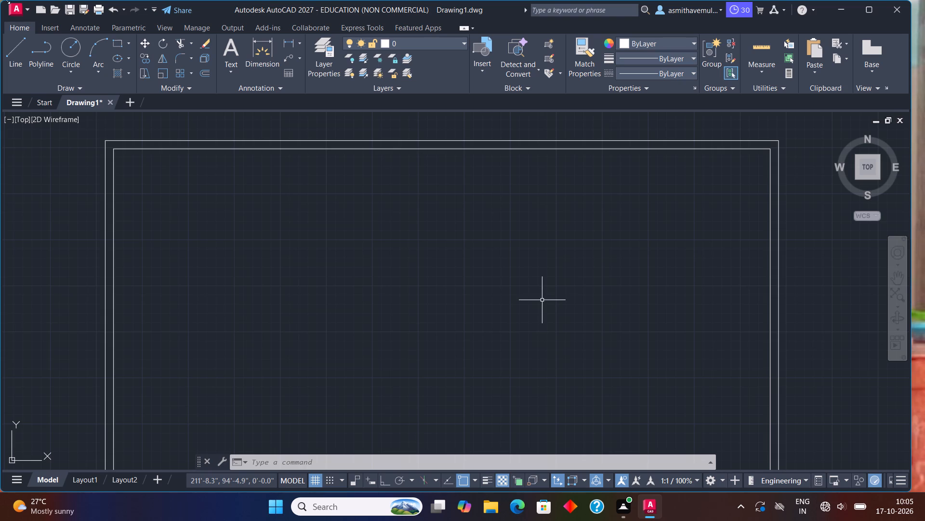
Offset the inner line of the building's right outer wall 3' toward the interior.
scroll(425, 344, down, 1)
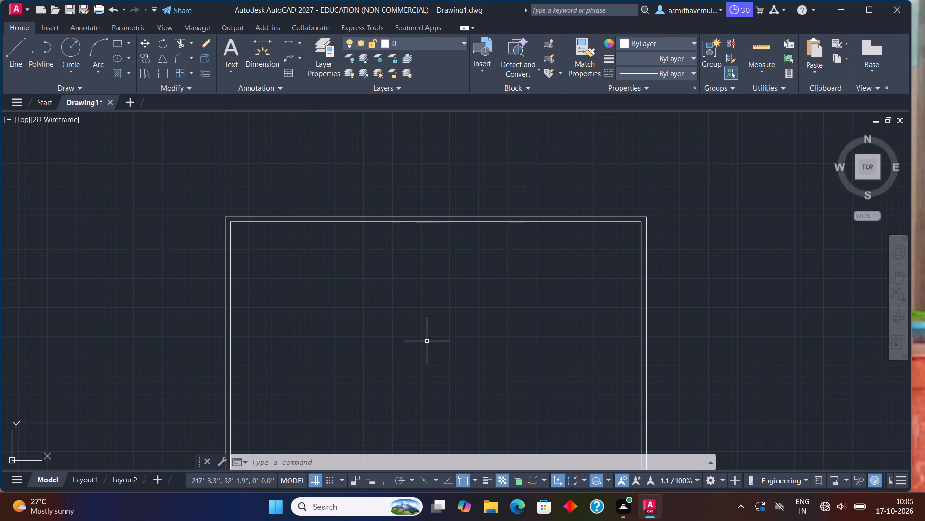
middle_drag(615, 265, 575, 255)
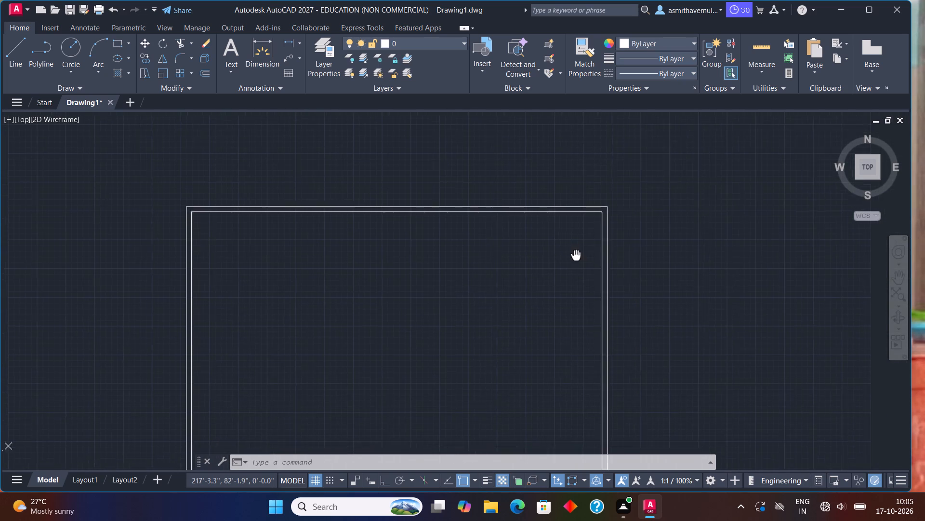
middle_drag(575, 255, 506, 267)
scroll(508, 243, up, 1)
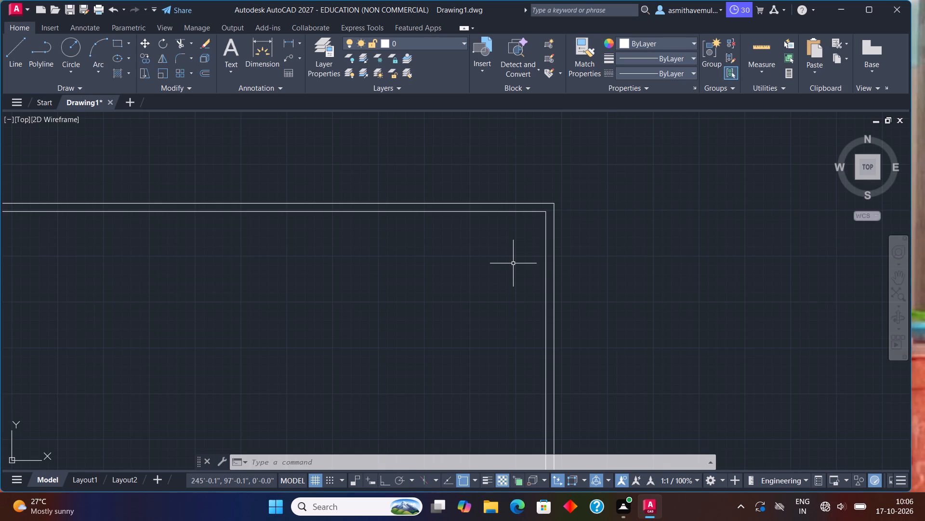
scroll(514, 264, up, 1)
key(o)
key(Return)
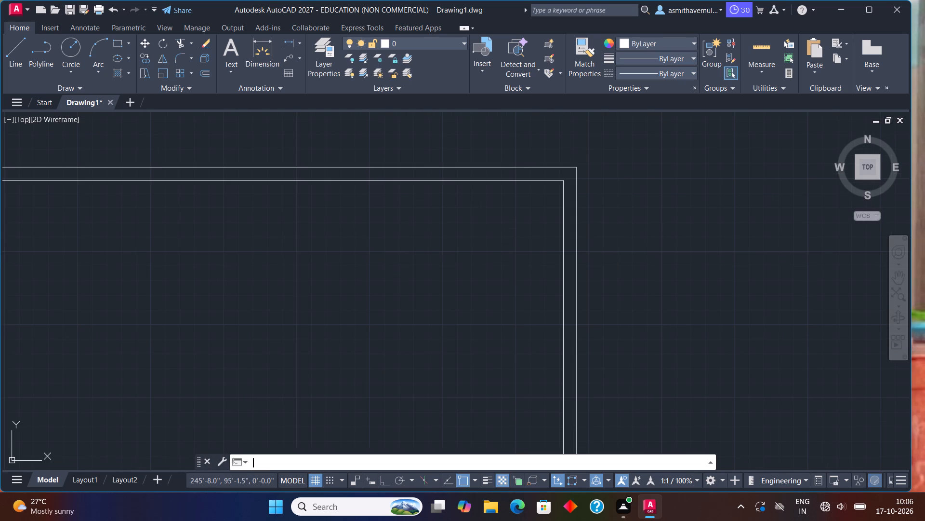
text(3')
key(Return)
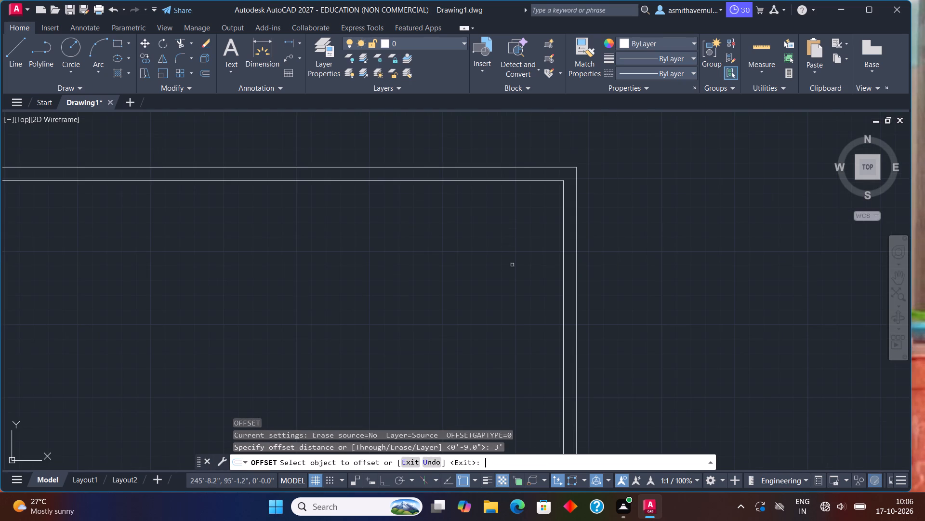
click(562, 296)
click(480, 311)
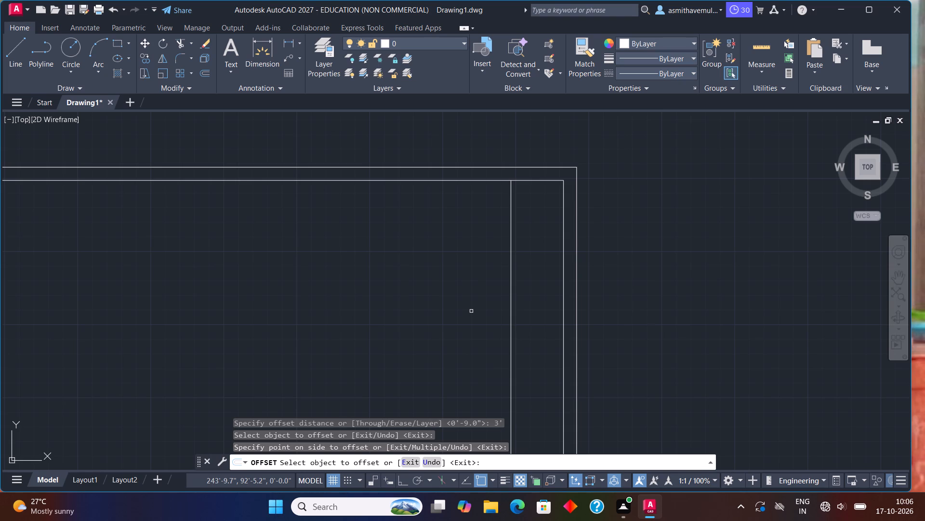
key(Escape)
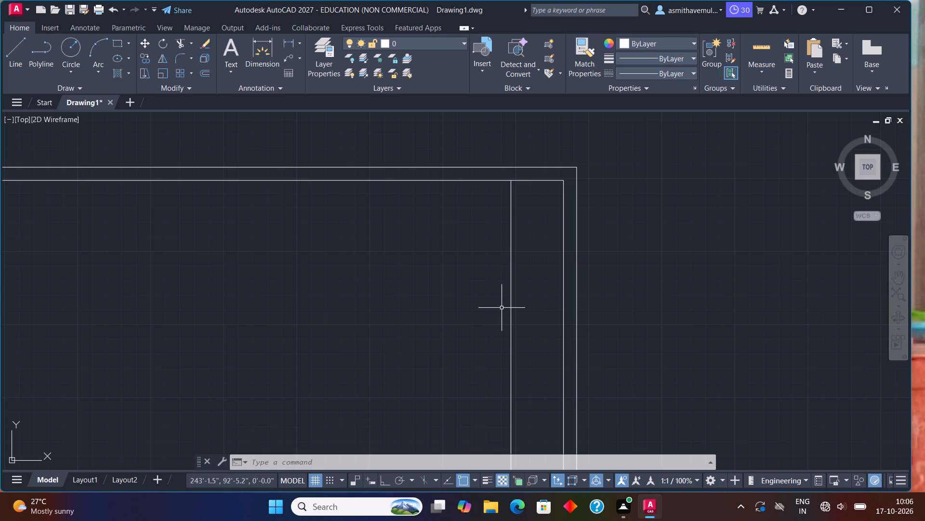
Offset the vertical line nearest the right outer wall 6" toward the interior to give that partition its thickness.
scroll(502, 308, down, 2)
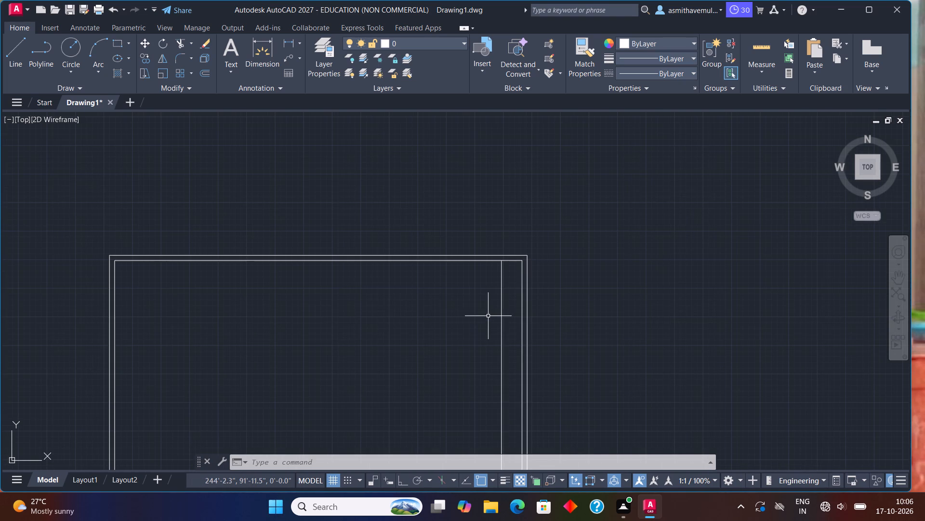
middle_drag(472, 319, 486, 311)
scroll(485, 313, up, 1)
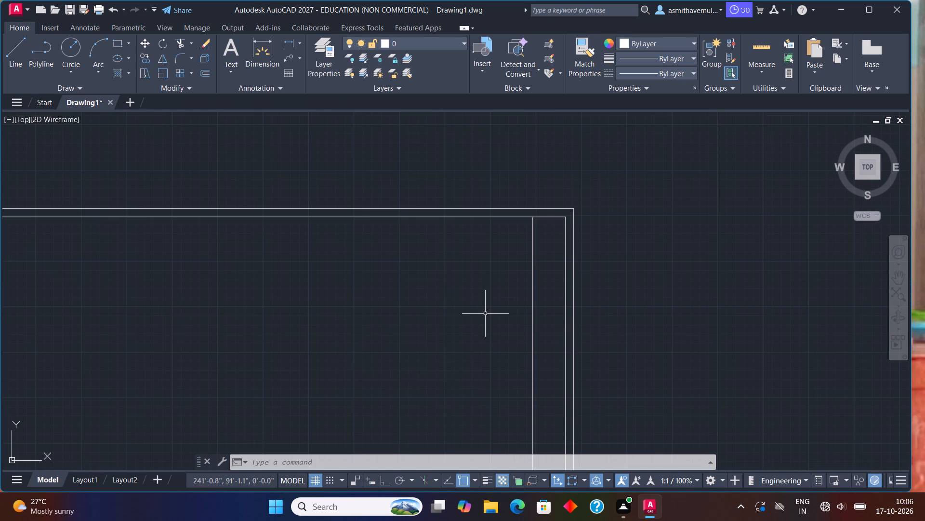
scroll(488, 323, up, 1)
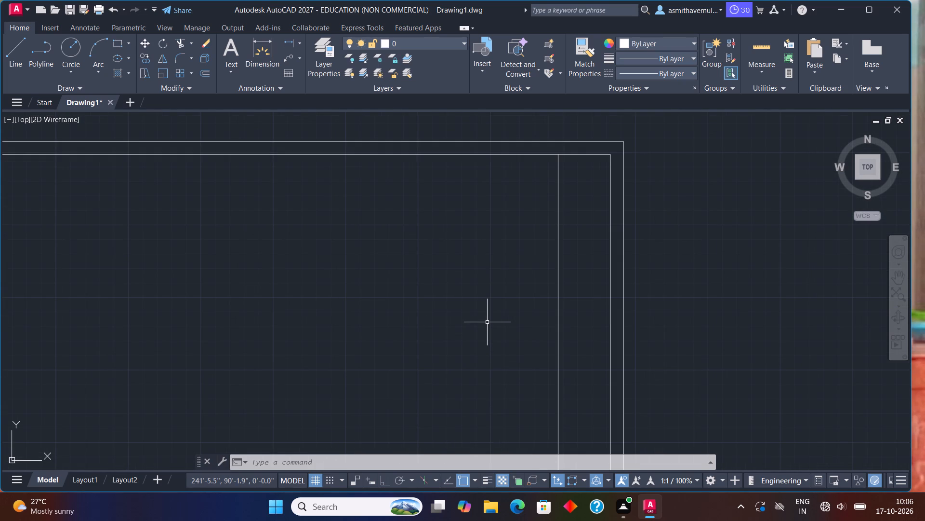
key(o)
key(Return)
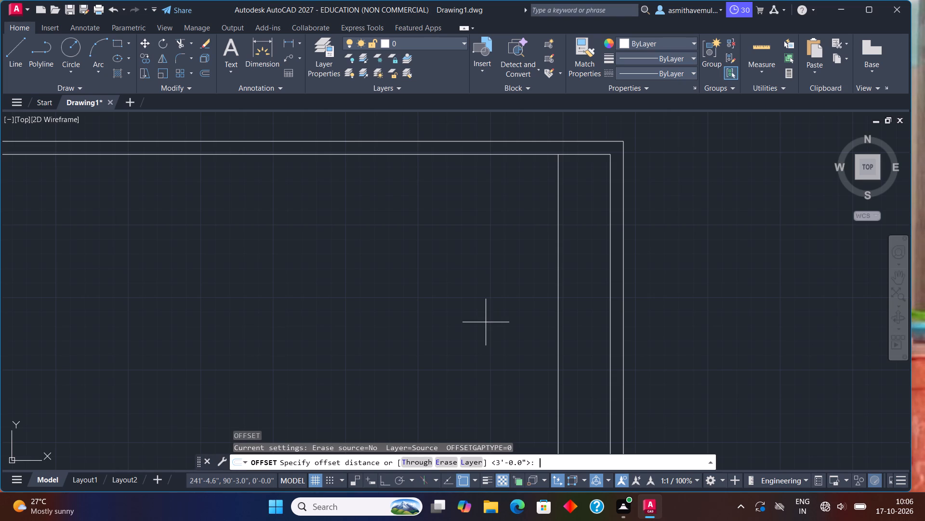
key(6)
key(shift+quotedbl)
key(Return)
click(559, 309)
click(453, 308)
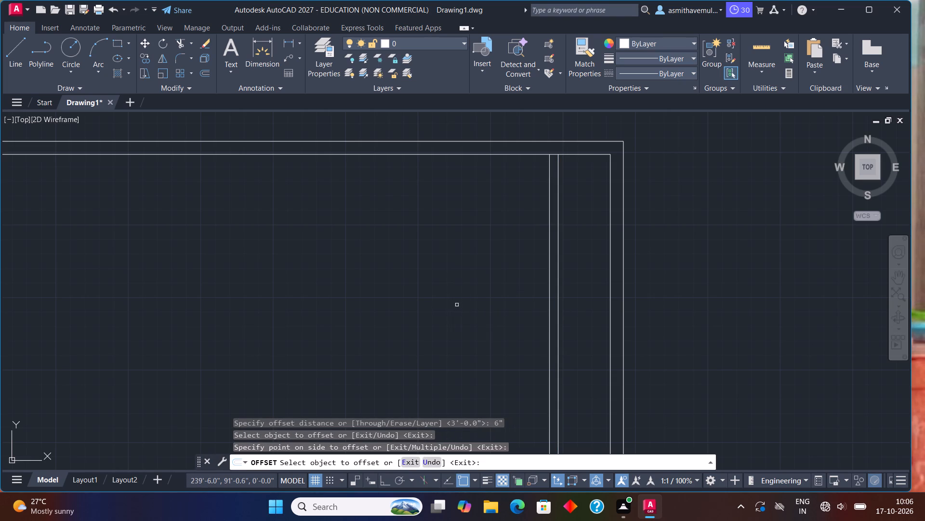
key(Escape)
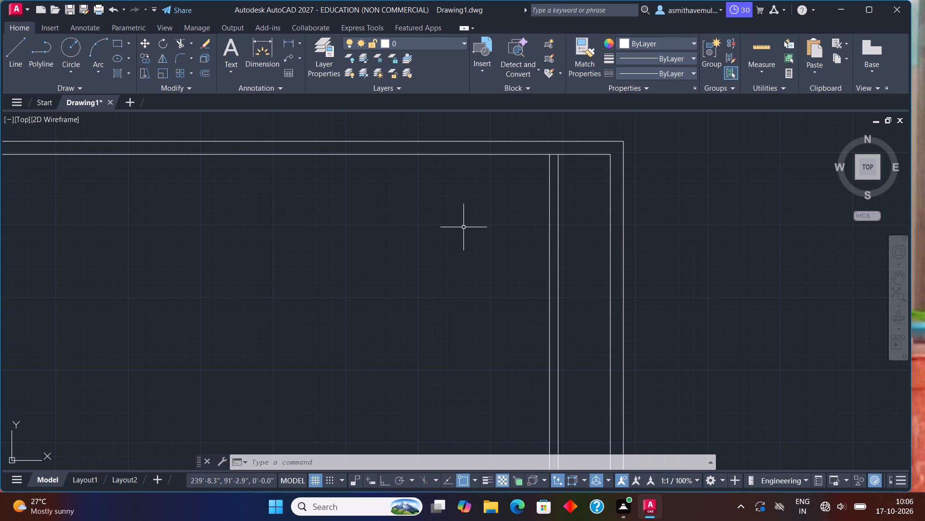
Offset the interior-side line of the right-hand partition 11' to the left to set the room width.
key(o)
key(Return)
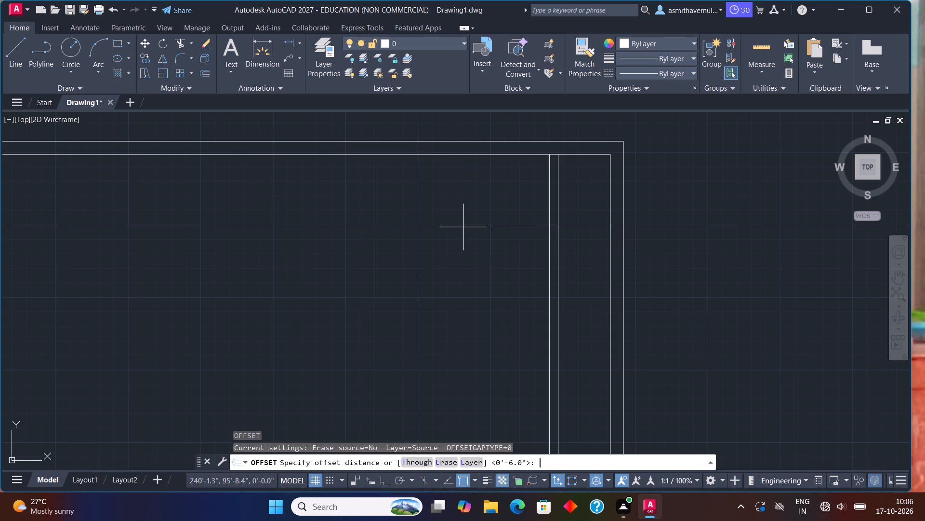
text(11')
key(Return)
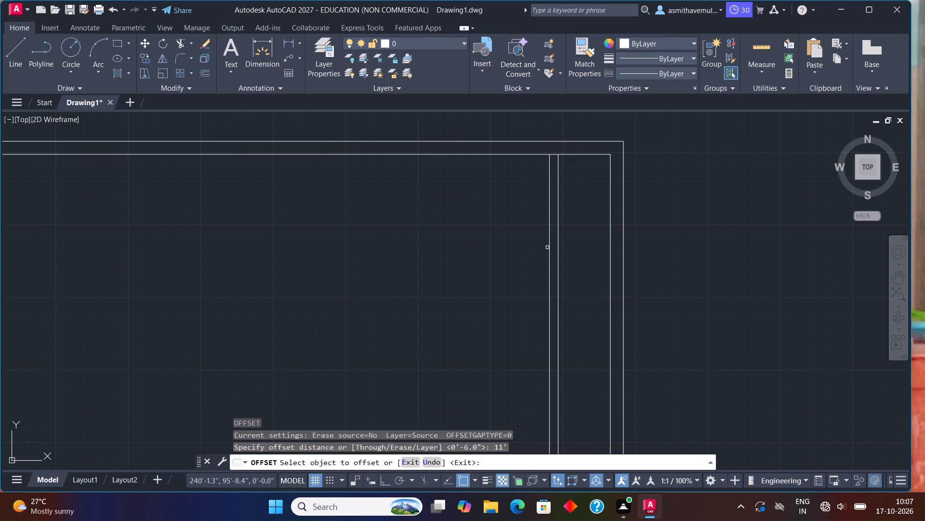
click(549, 249)
click(472, 242)
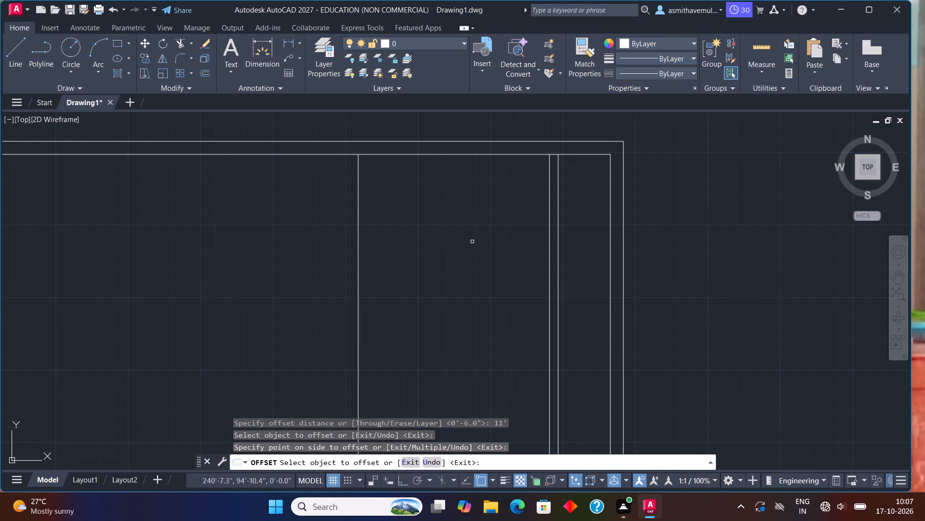
key(Escape)
Offset the vertical line at the 11' room's left side 6" to the left to form a second partition.
key(o)
key(Return)
text(6")
key(Return)
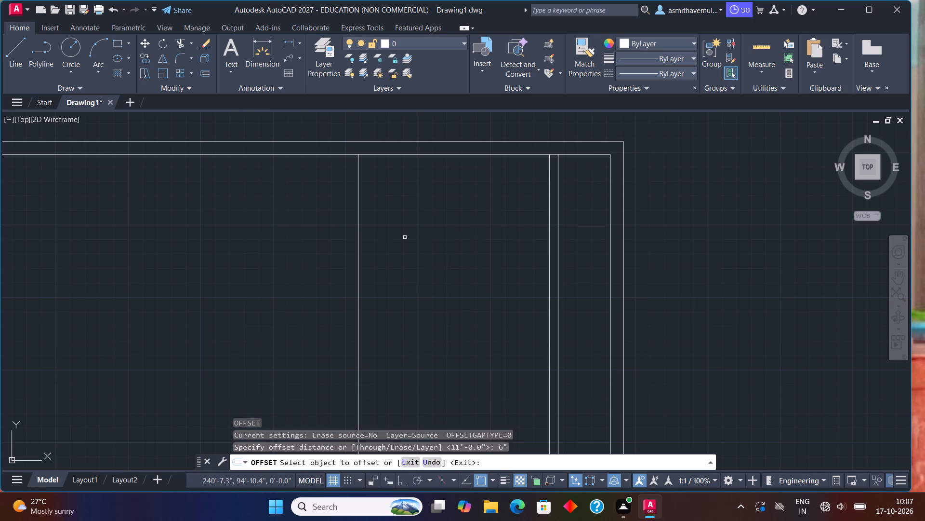
click(358, 237)
click(325, 243)
key(Escape)
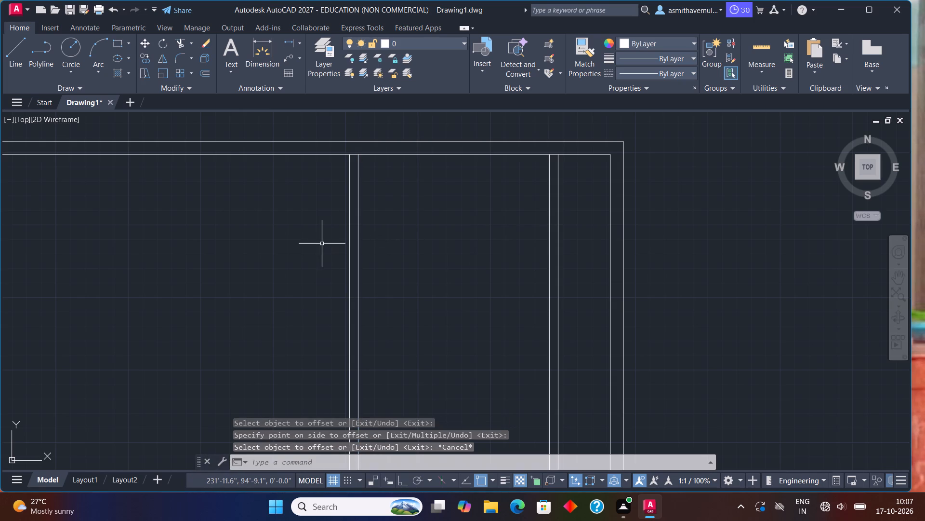
Offset the inner line of the upper outer wall 6'7.5" downward into the plan.
key(o)
key(Return)
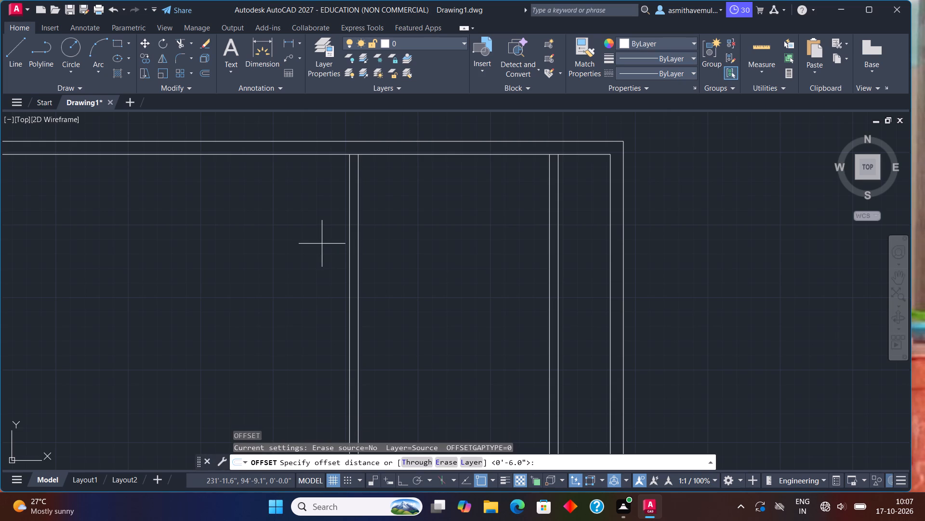
text(6'7.5")
key(Return)
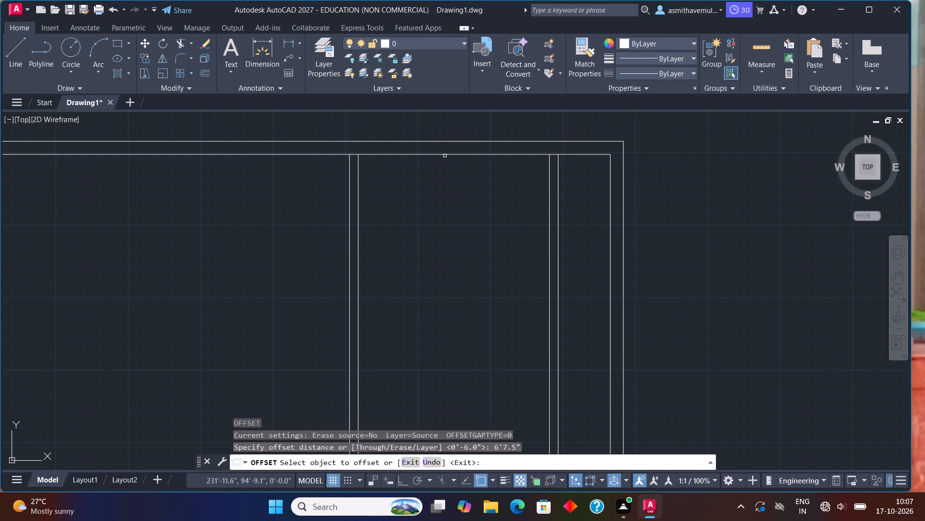
click(445, 155)
click(433, 231)
key(Escape)
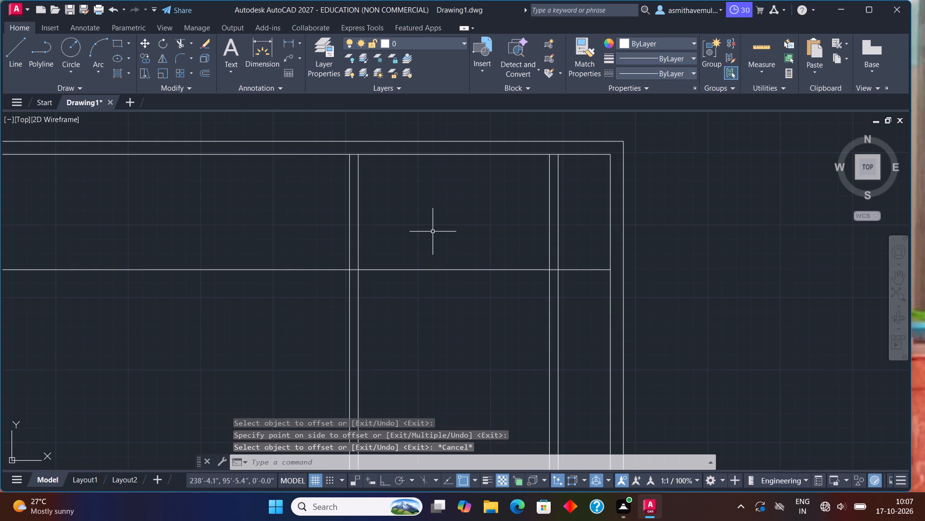
Offset the horizontal interior line 6" downward to form the thickness of the horizontal partition.
key(o)
key(Return)
text(6")
key(Return)
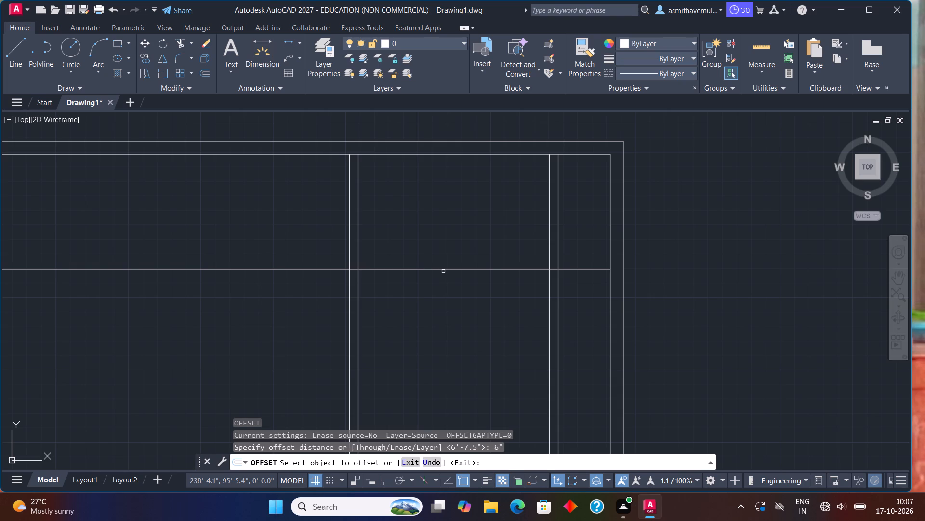
click(443, 271)
click(440, 294)
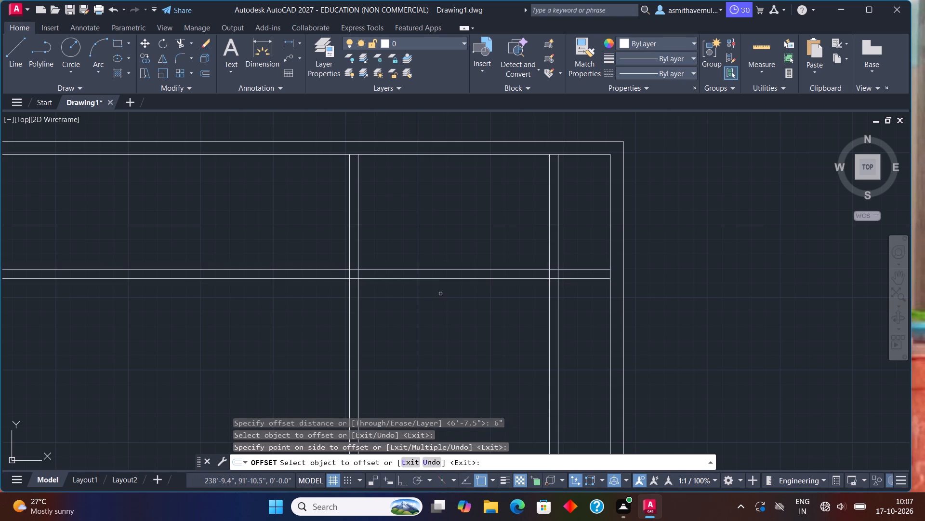
key(Escape)
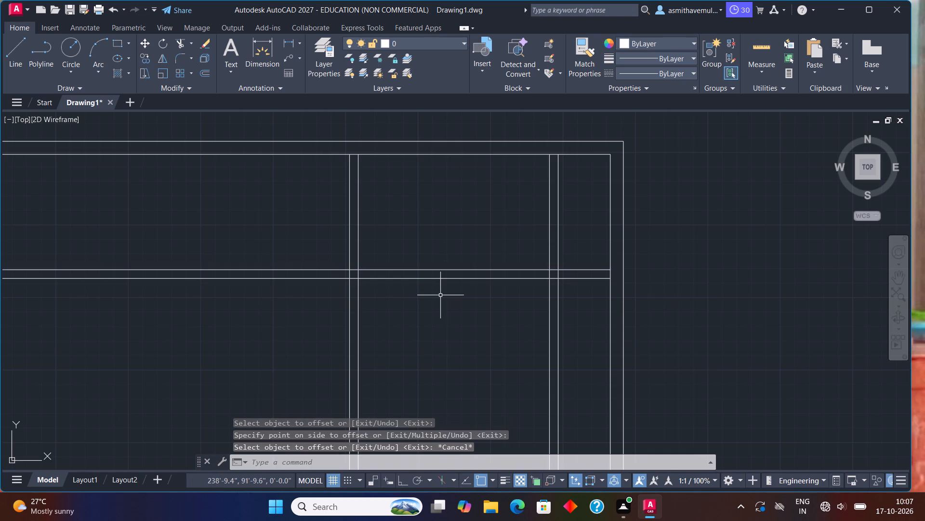
Offset the left line of the second vertical partition 6'10.8" to the left.
scroll(355, 281, down, 1)
middle_drag(353, 280, 366, 277)
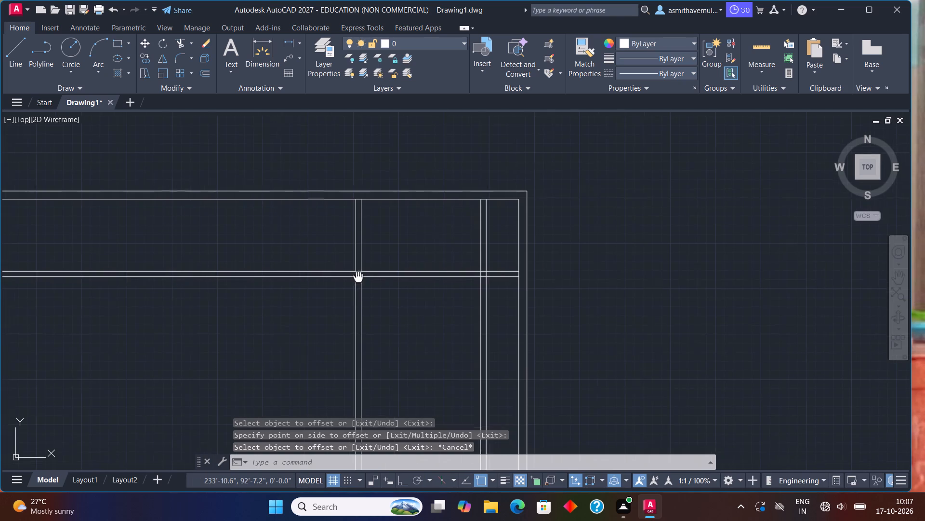
middle_drag(366, 277, 469, 314)
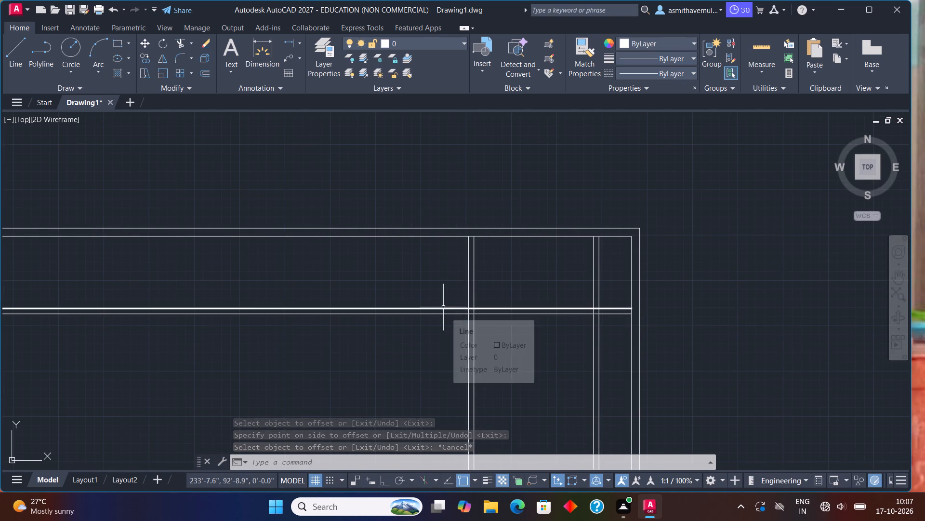
key(o)
key(Return)
text(6')
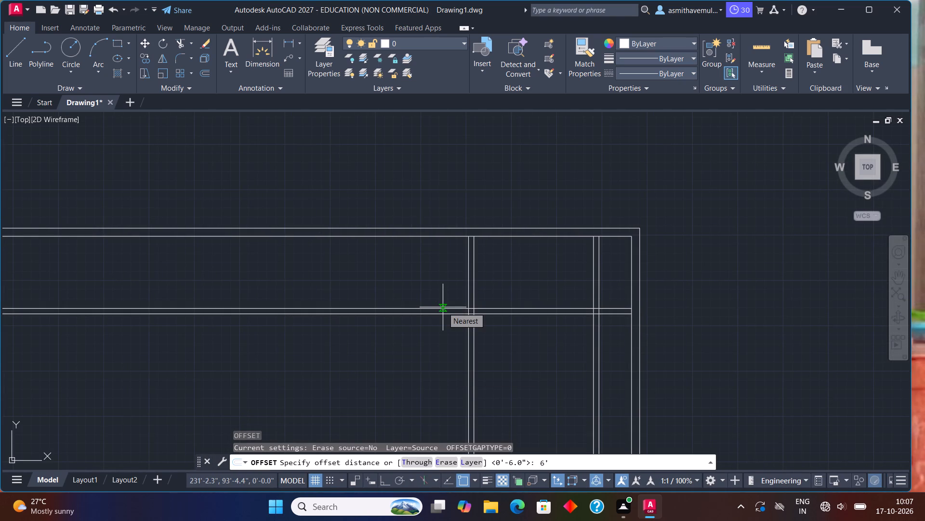
text(10)
text(.8")
key(Return)
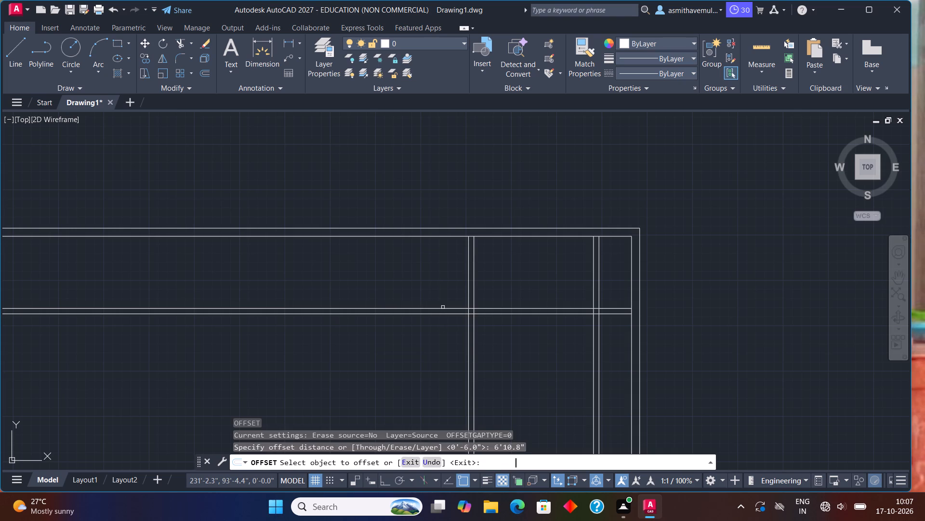
scroll(443, 307, up, 1)
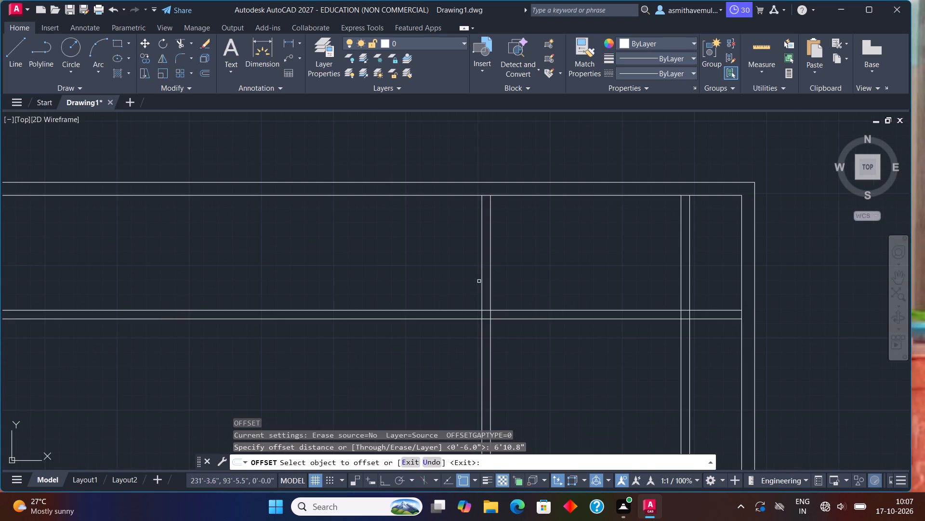
click(481, 279)
click(424, 278)
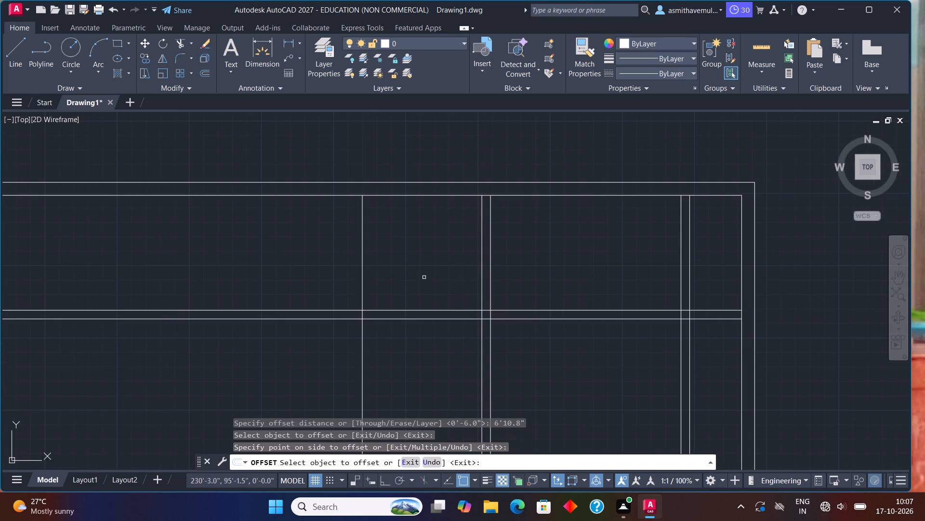
key(Escape)
Offset the leftmost single vertical interior line 6" to the left to form the third vertical partition.
key(o)
key(Return)
text(6")
key(Return)
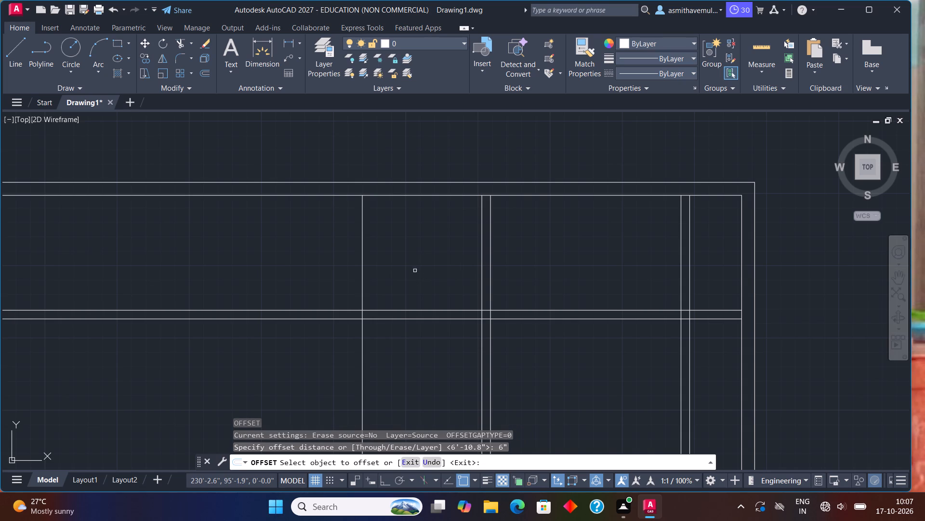
click(363, 245)
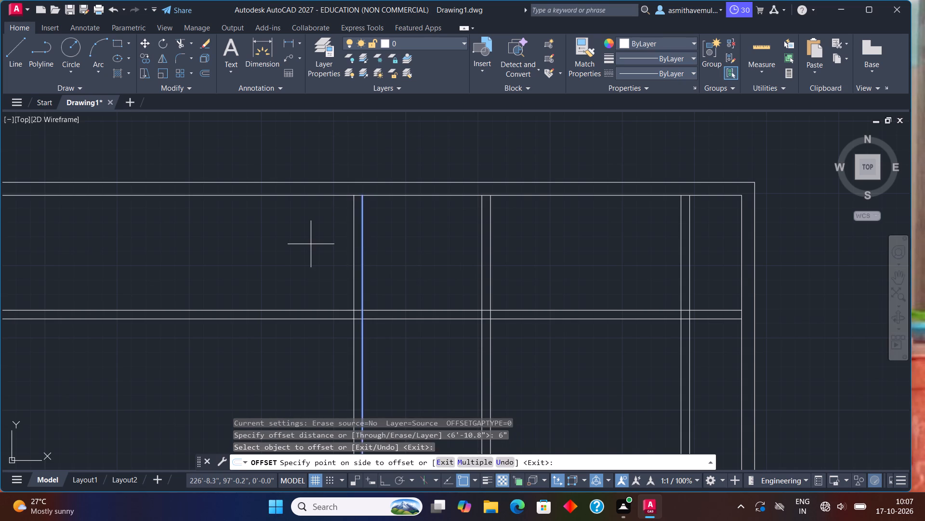
click(310, 244)
key(Escape)
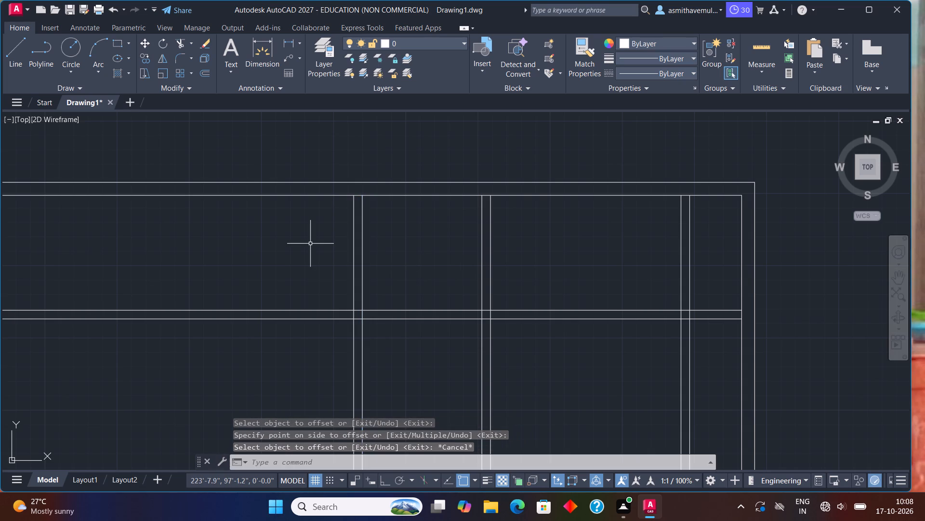
Offset the inner line of the upper outer wall 6'3" downward into the plan.
key(o)
key(Return)
text(6')
key(3)
key(shift+quotedbl)
key(Return)
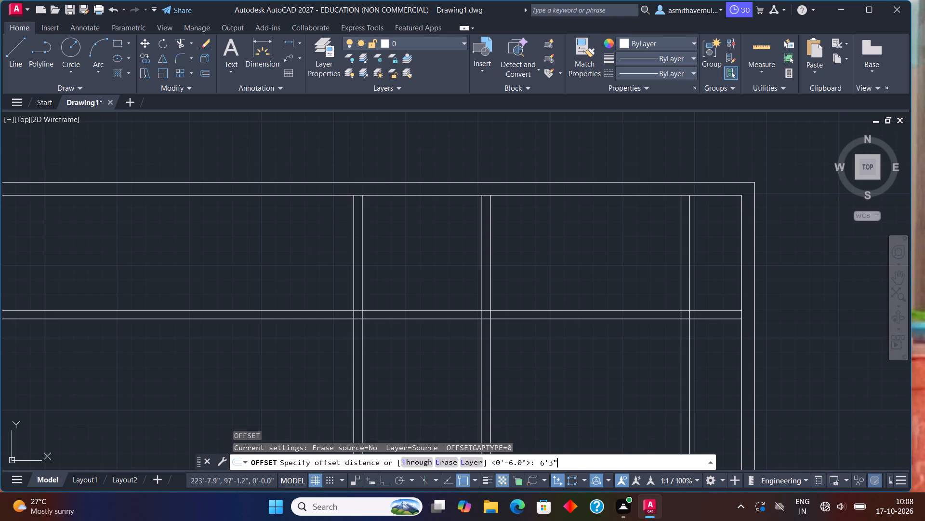
click(393, 196)
click(395, 248)
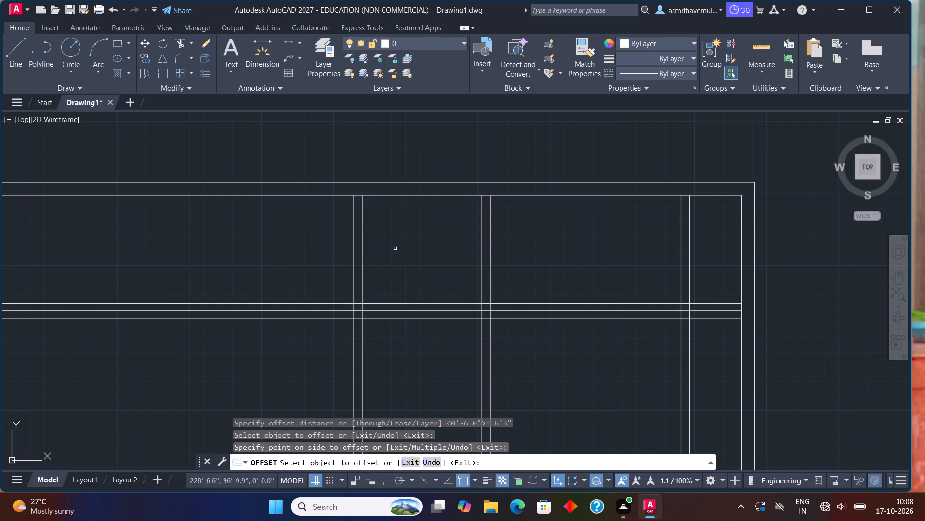
key(Escape)
Trim the two lower horizontal lines between the left and middle partitions, and the 6'3" line from the middle to the right partition, including stubs inside the middle one.
text(TRIM)
key(Return)
scroll(396, 282, up, 1)
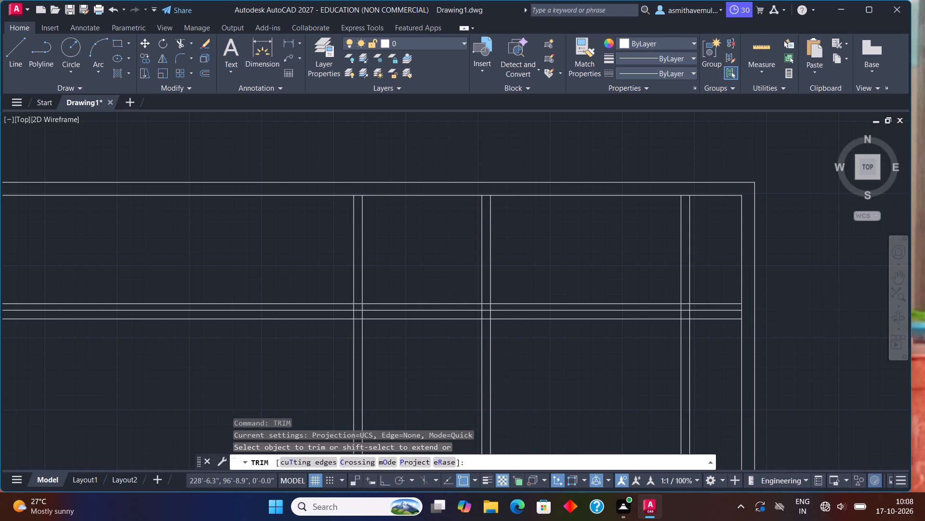
drag(402, 320, 408, 386)
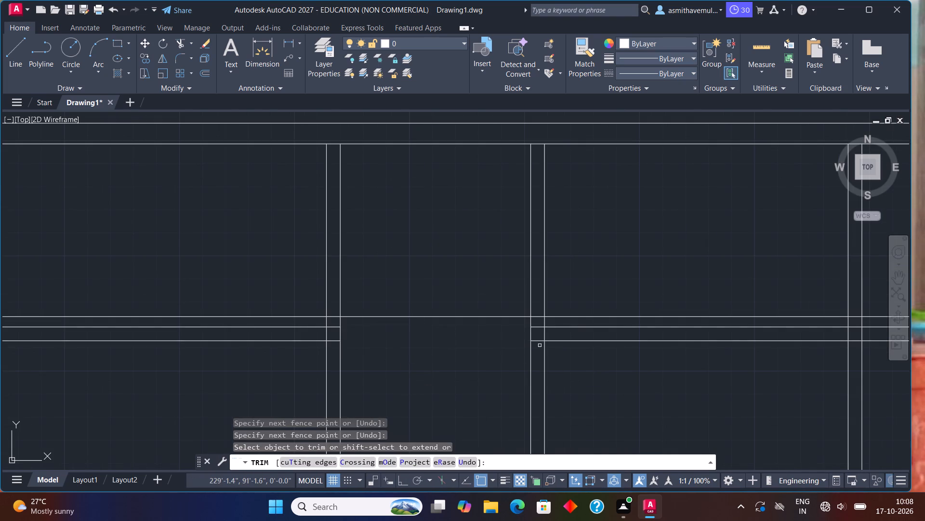
click(568, 316)
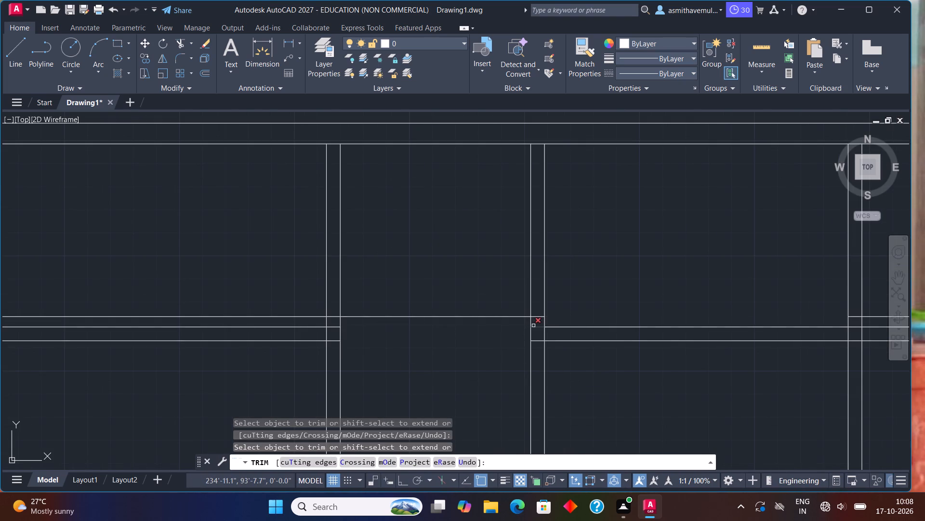
drag(536, 317, 536, 329)
click(536, 328)
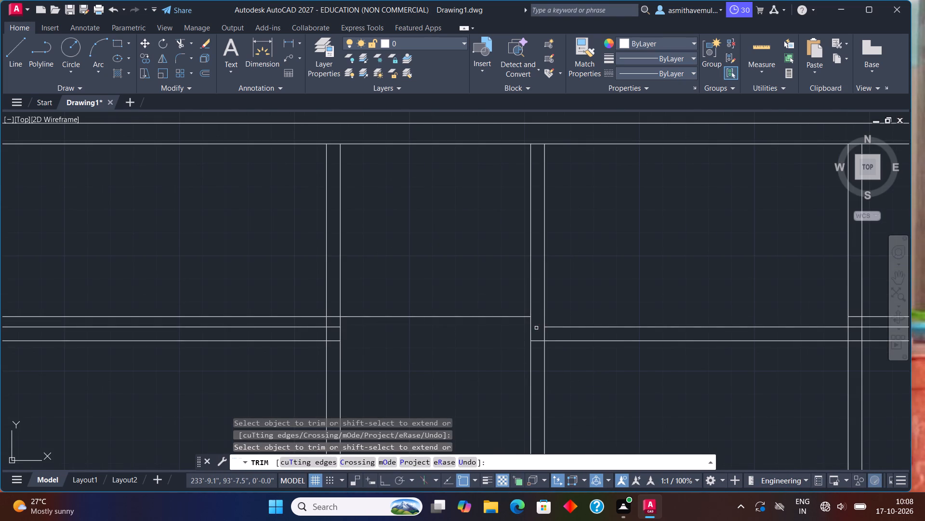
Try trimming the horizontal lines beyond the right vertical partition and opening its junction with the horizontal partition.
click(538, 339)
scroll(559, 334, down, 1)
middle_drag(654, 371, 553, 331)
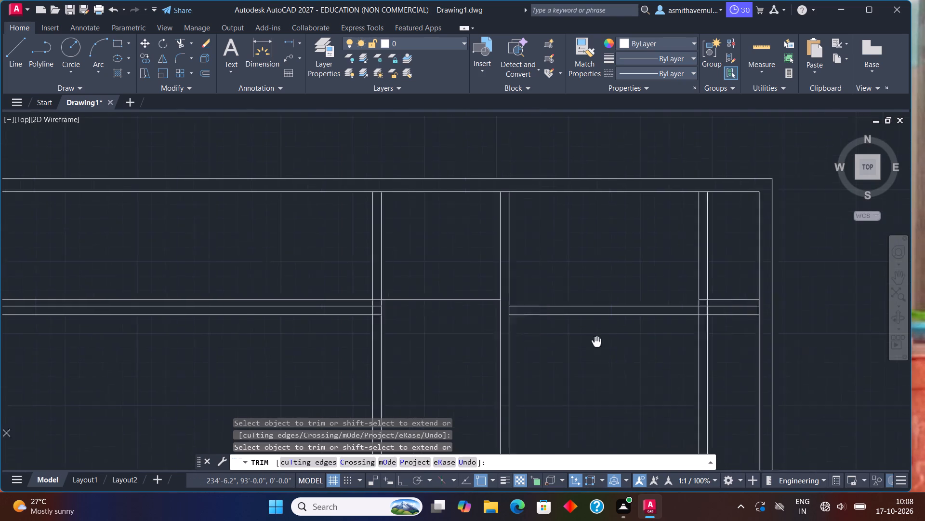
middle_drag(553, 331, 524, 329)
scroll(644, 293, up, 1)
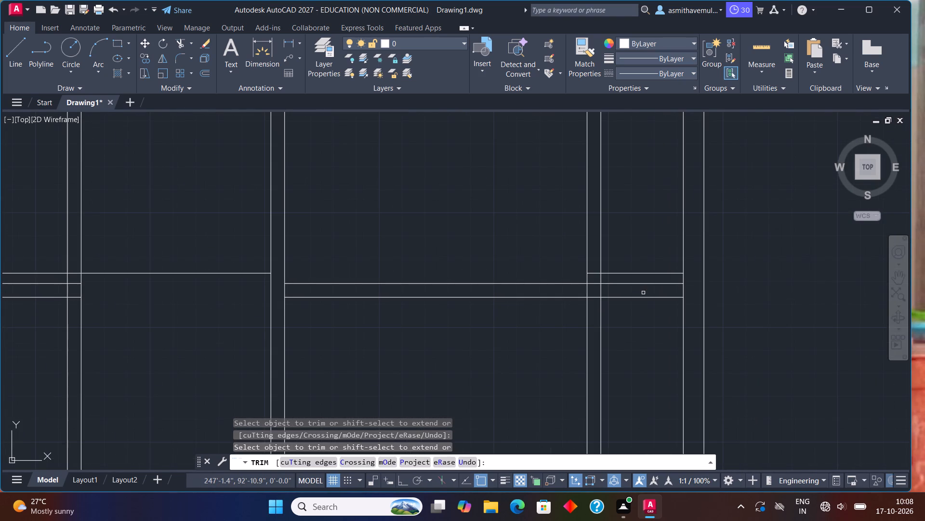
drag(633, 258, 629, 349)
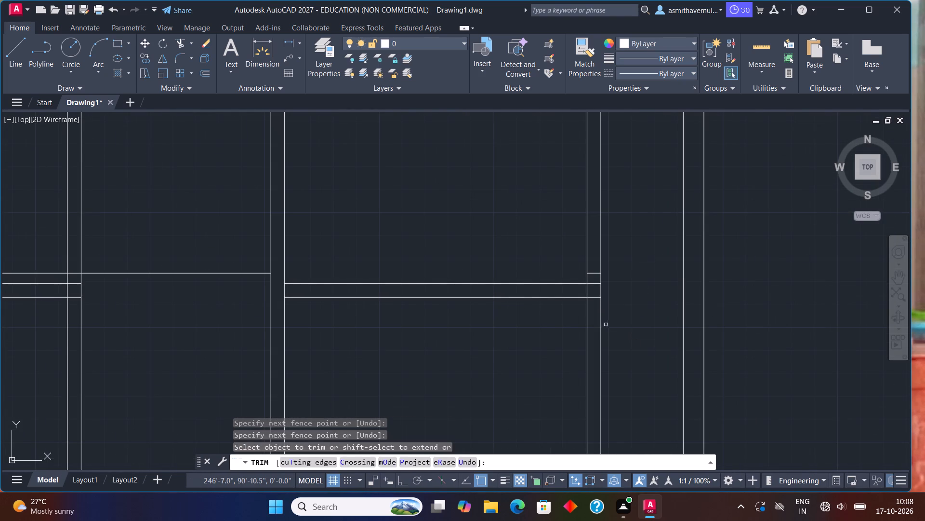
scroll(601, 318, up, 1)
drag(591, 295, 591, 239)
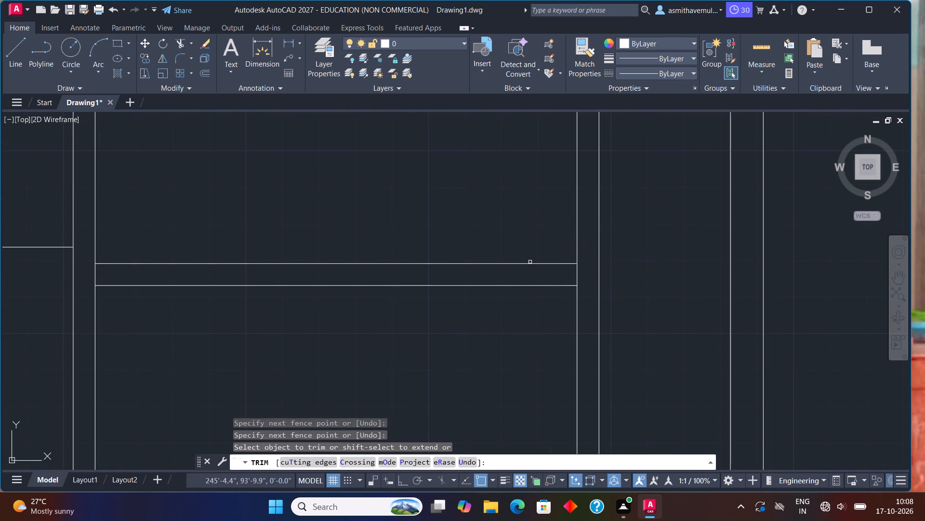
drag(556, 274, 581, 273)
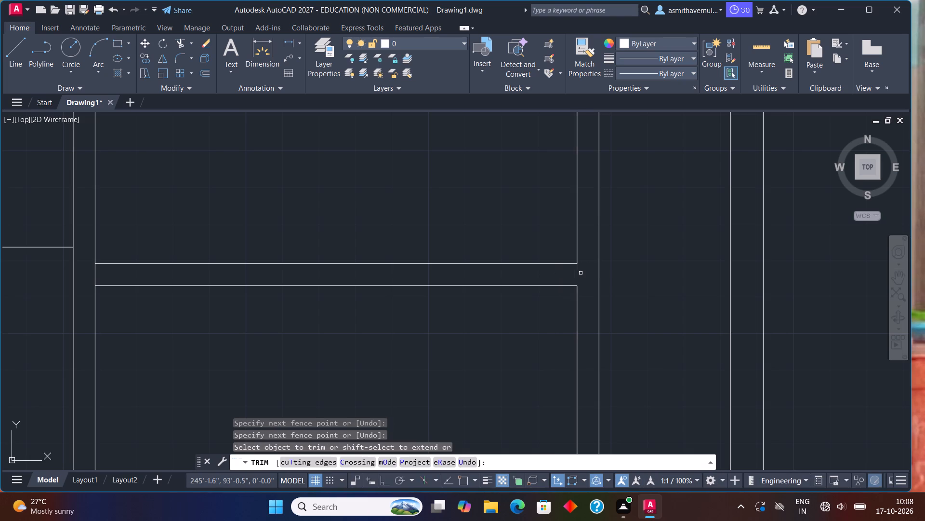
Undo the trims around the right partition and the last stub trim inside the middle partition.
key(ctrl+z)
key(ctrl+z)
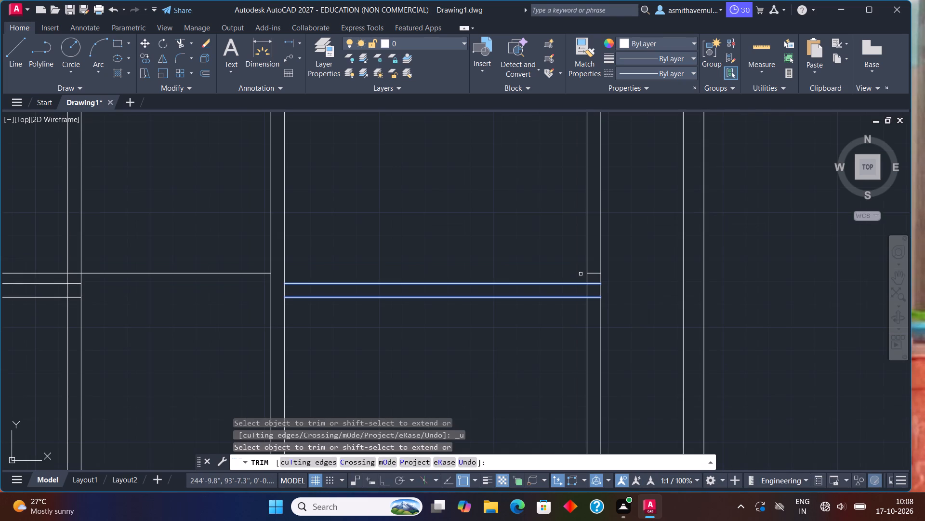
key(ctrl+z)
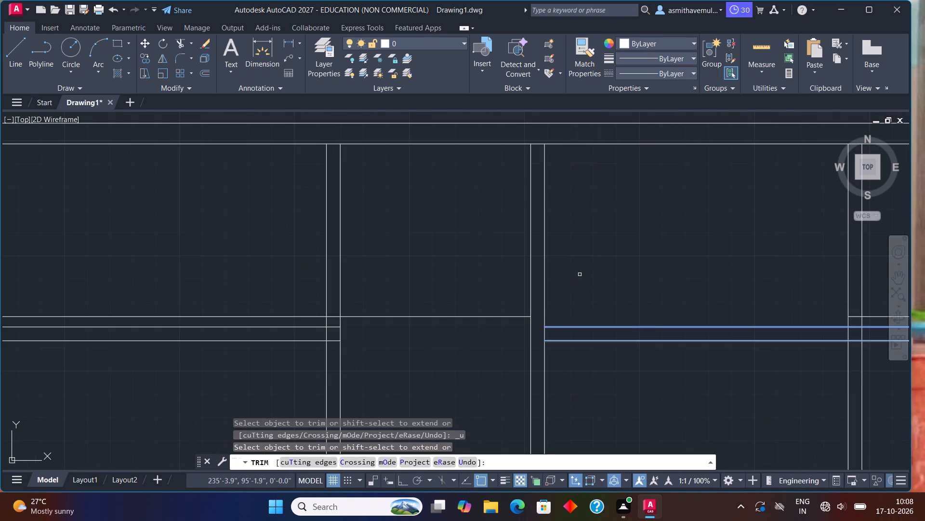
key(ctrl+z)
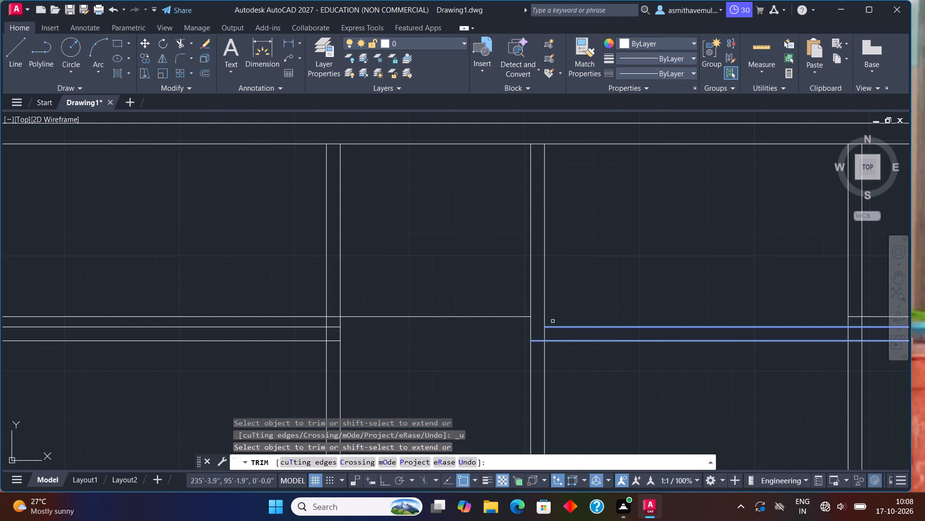
Trim away the middle and right vertical partition lines below the horizontal partition.
scroll(558, 323, down, 1)
middle_drag(590, 350, 567, 289)
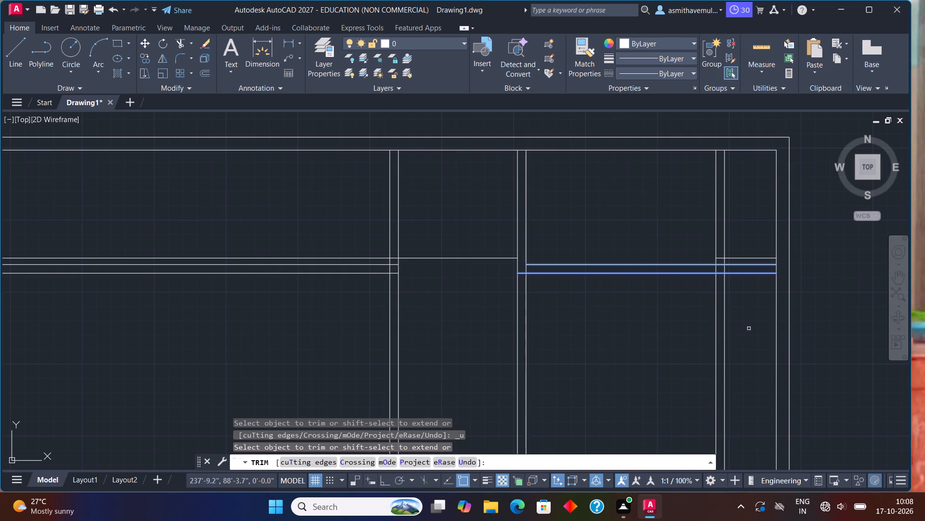
drag(750, 329, 475, 332)
Trim the three horizontal lines between the right partition and the right outer wall, and clear the stubs inside the partition corner.
scroll(689, 289, up, 1)
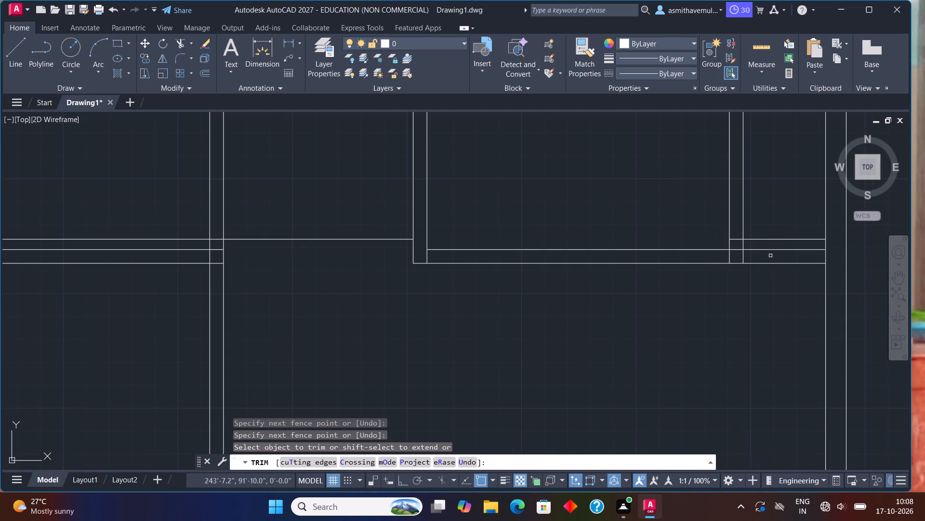
drag(770, 219, 761, 286)
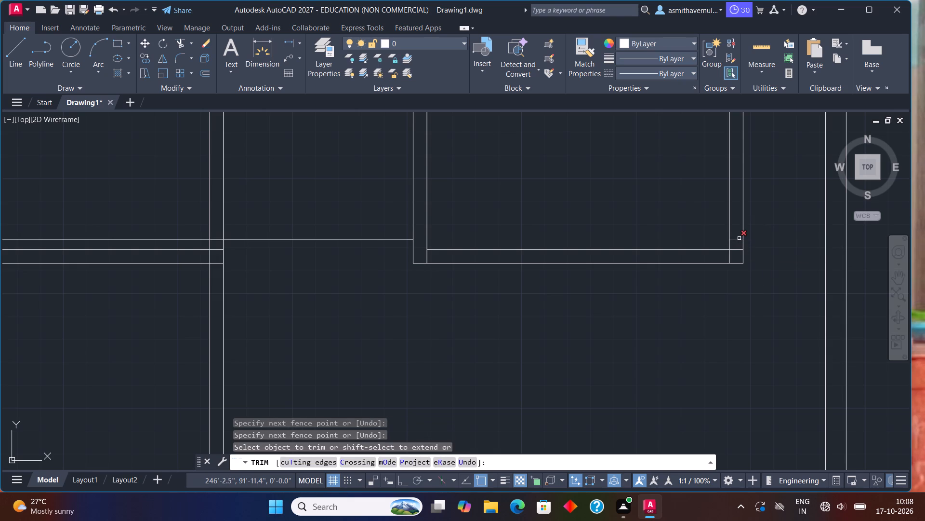
click(738, 239)
click(736, 251)
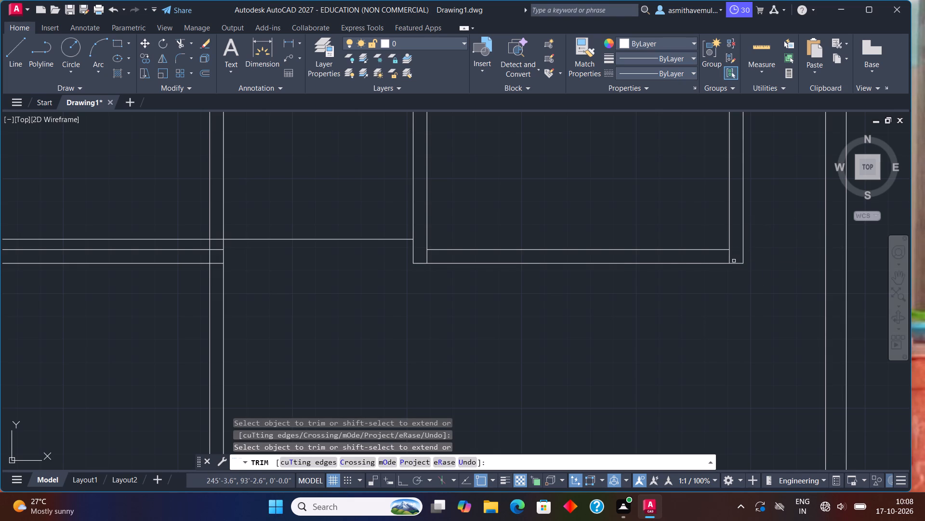
click(730, 257)
Extend both lines of the right vertical partition down to the inner line of the lower outer wall.
text(EX)
key(Escape)
text(EXTEND)
key(Return)
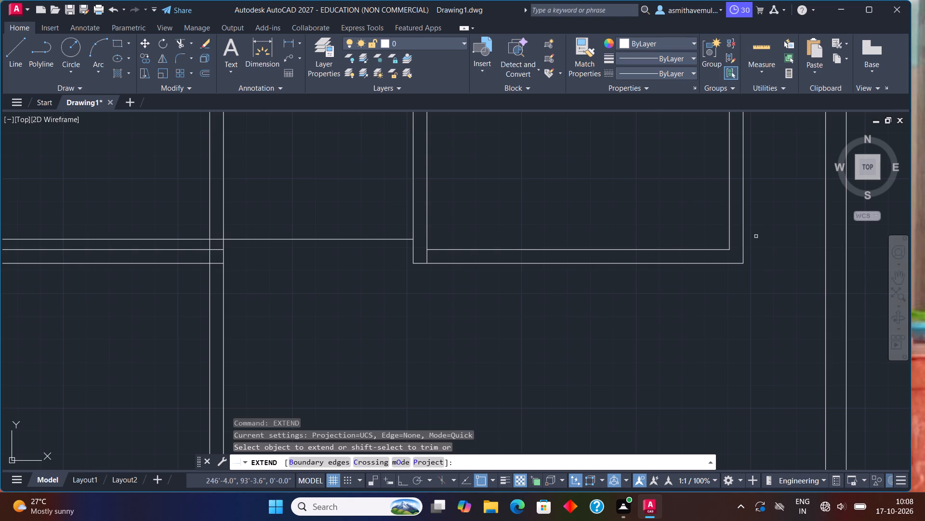
scroll(717, 187, down, 2)
middle_drag(692, 291, 530, 226)
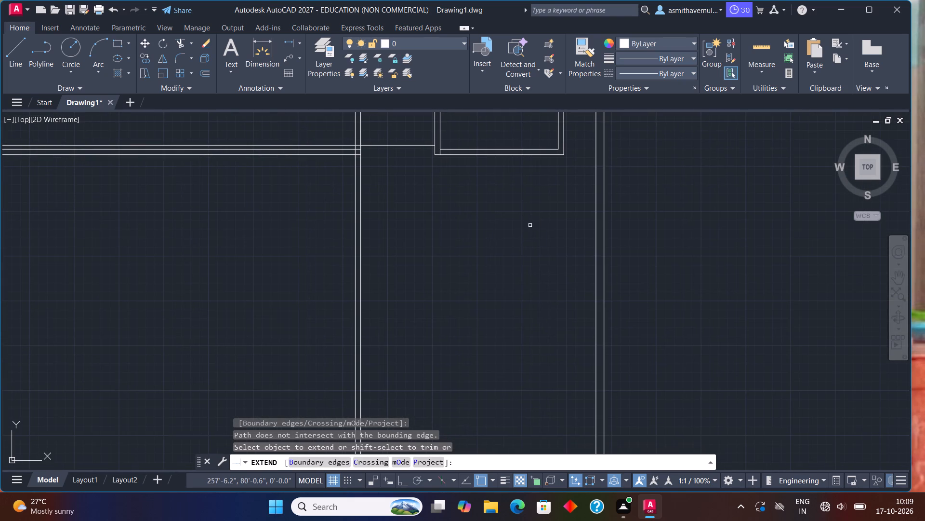
scroll(529, 225, down, 1)
scroll(555, 181, down, 1)
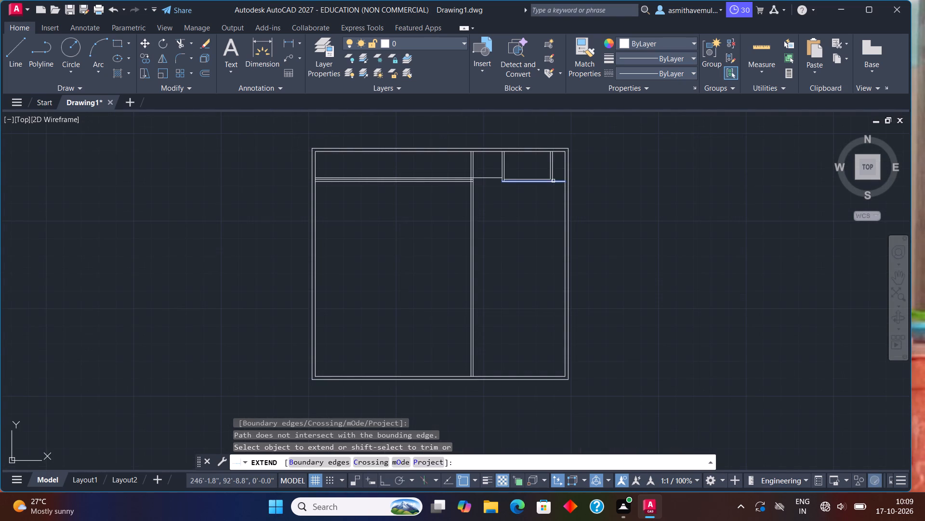
click(553, 178)
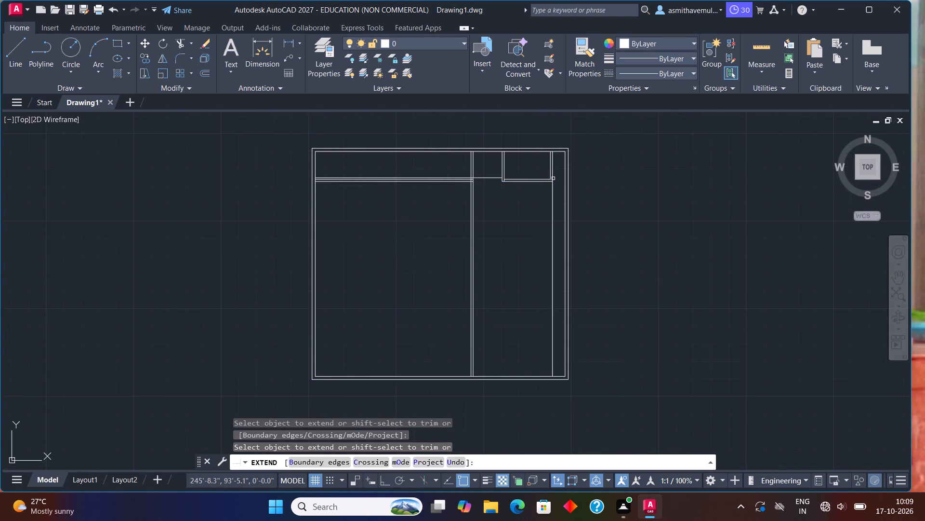
scroll(553, 178, up, 1)
click(548, 171)
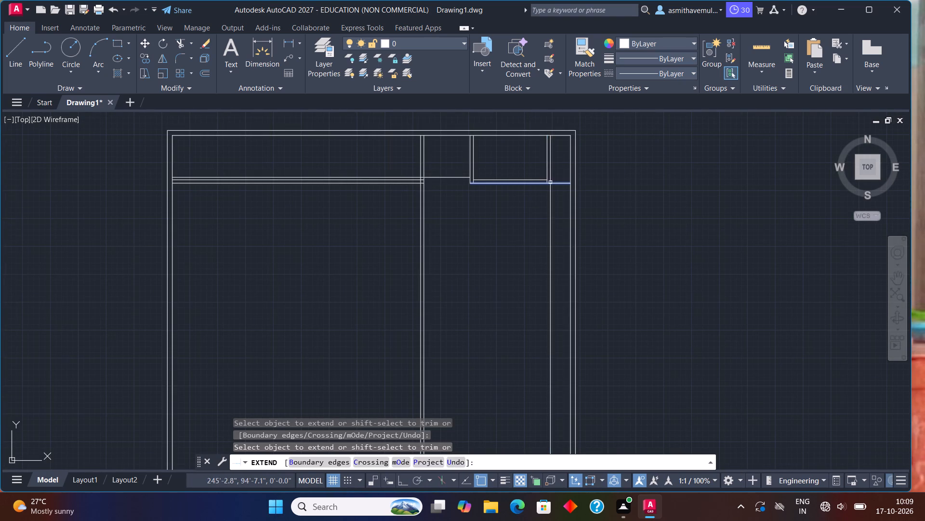
scroll(546, 179, down, 1)
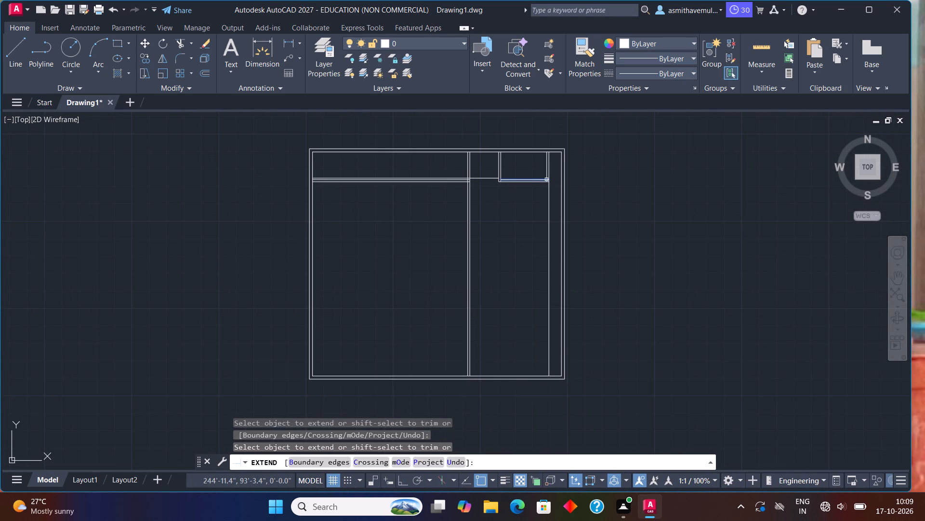
middle_drag(546, 179, 546, 174)
scroll(546, 174, up, 1)
scroll(542, 178, down, 1)
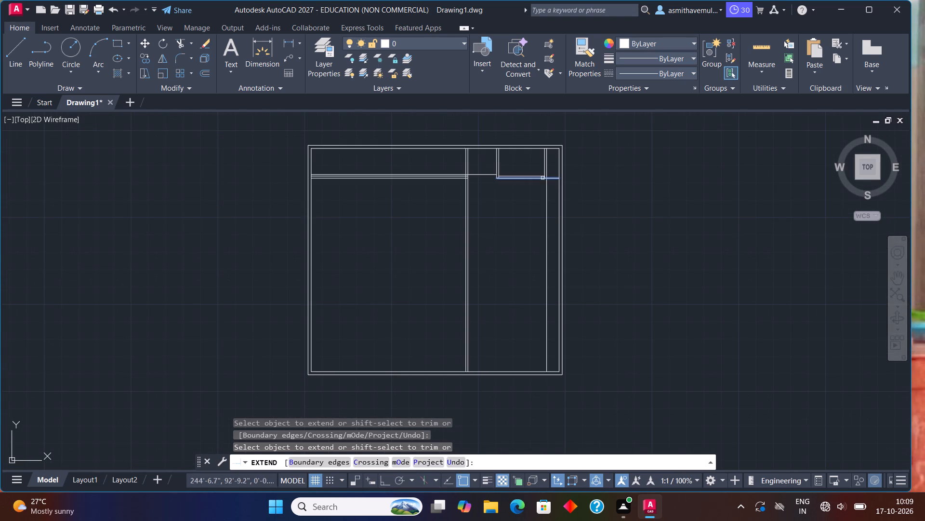
click(544, 171)
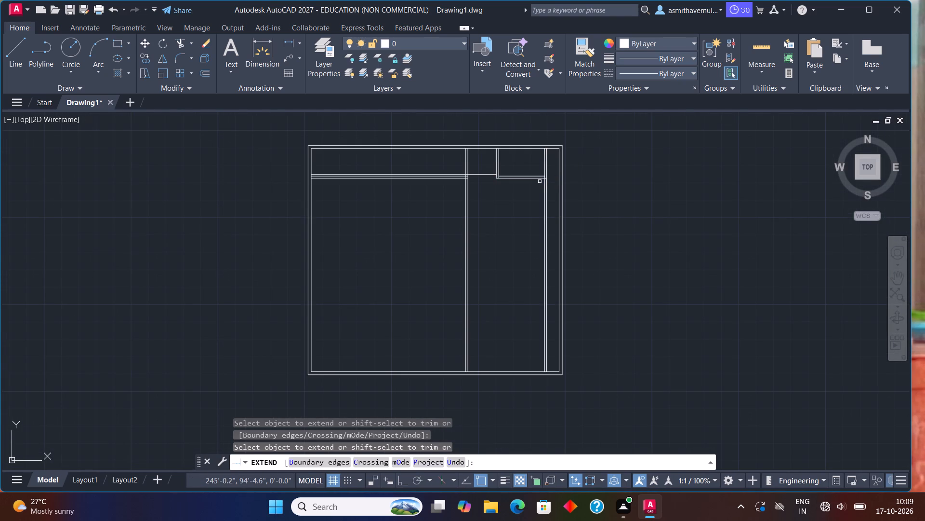
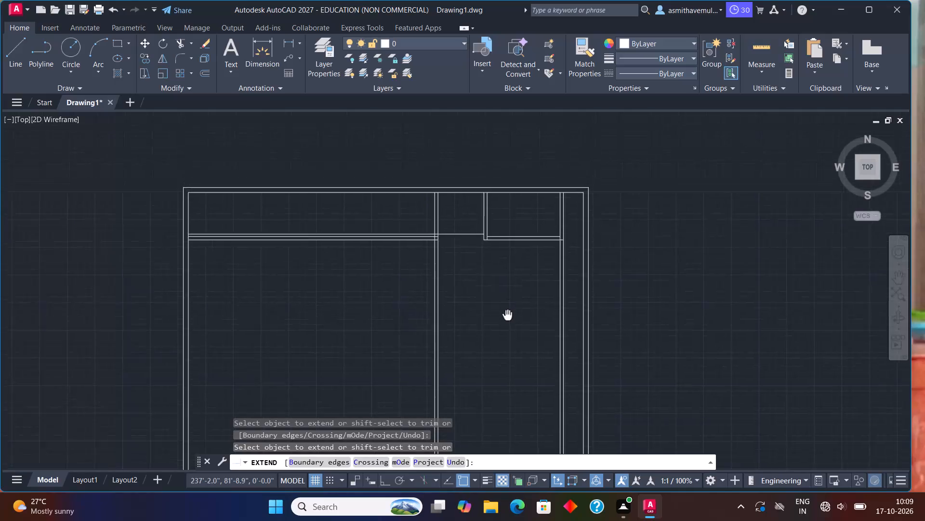
Offset the horizontal line between the left vertical partition and the short middle partition 6" downward.
scroll(507, 316, up, 1)
scroll(482, 263, up, 1)
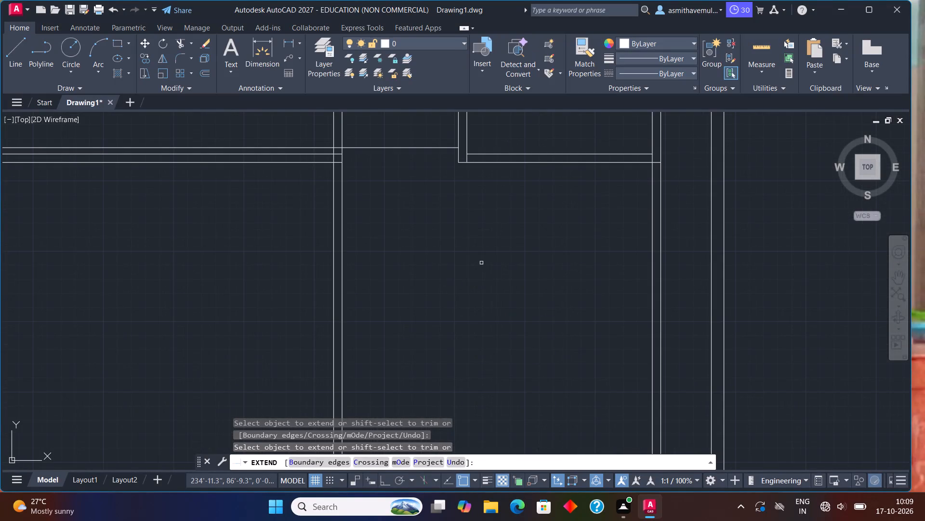
key(Escape)
key(o)
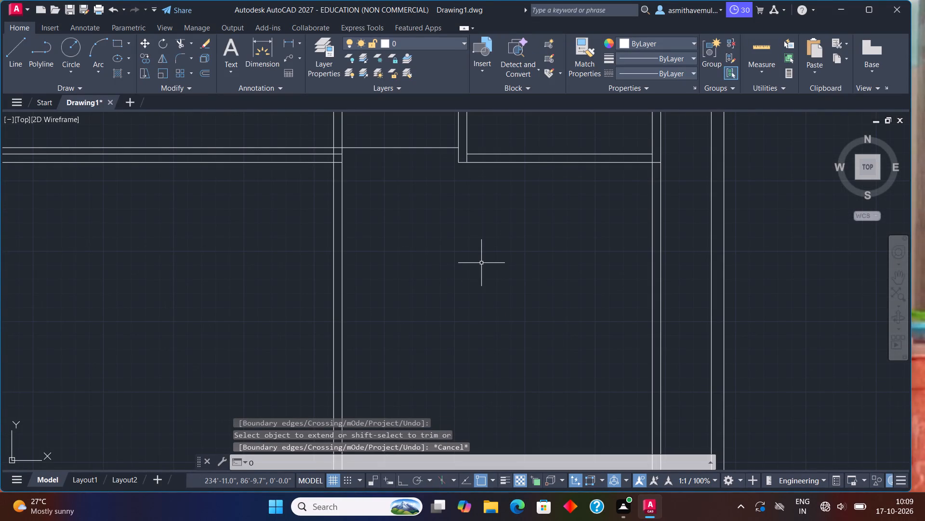
key(Return)
text(6")
key(Return)
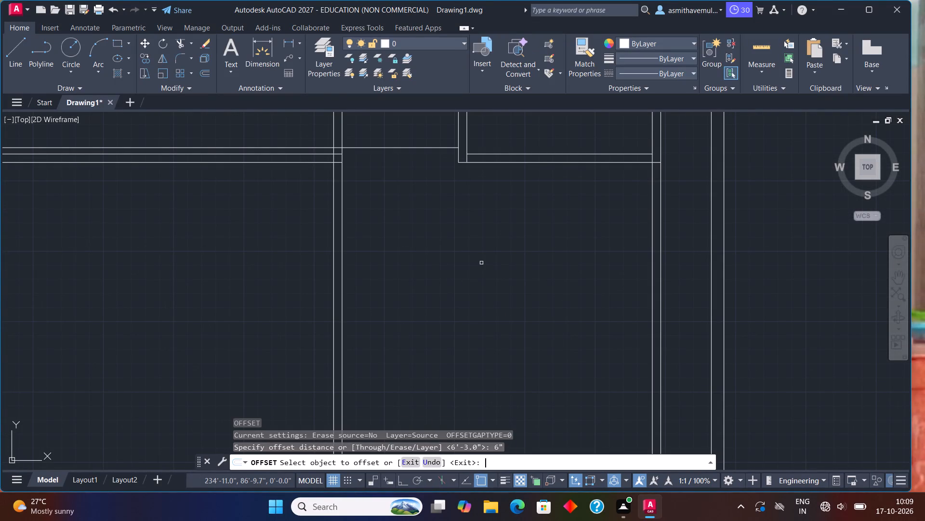
scroll(369, 137, up, 1)
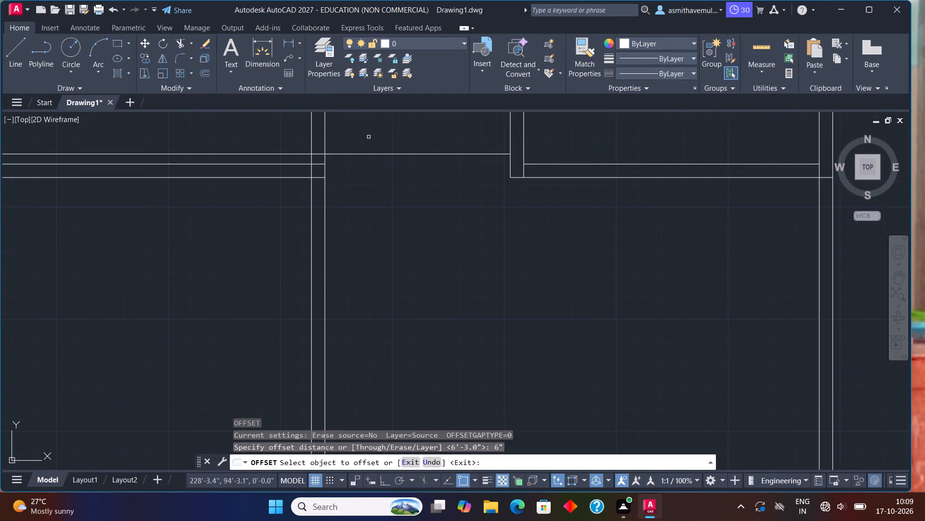
click(372, 154)
click(375, 192)
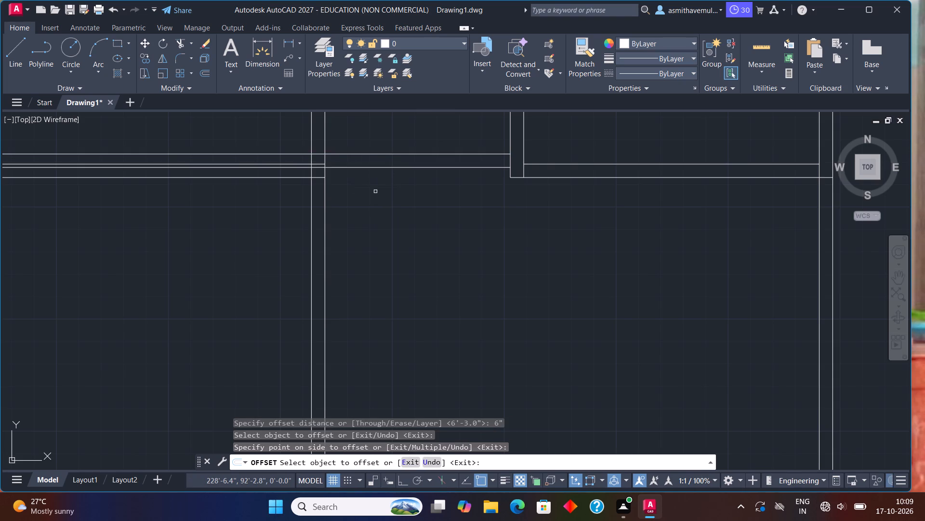
key(Escape)
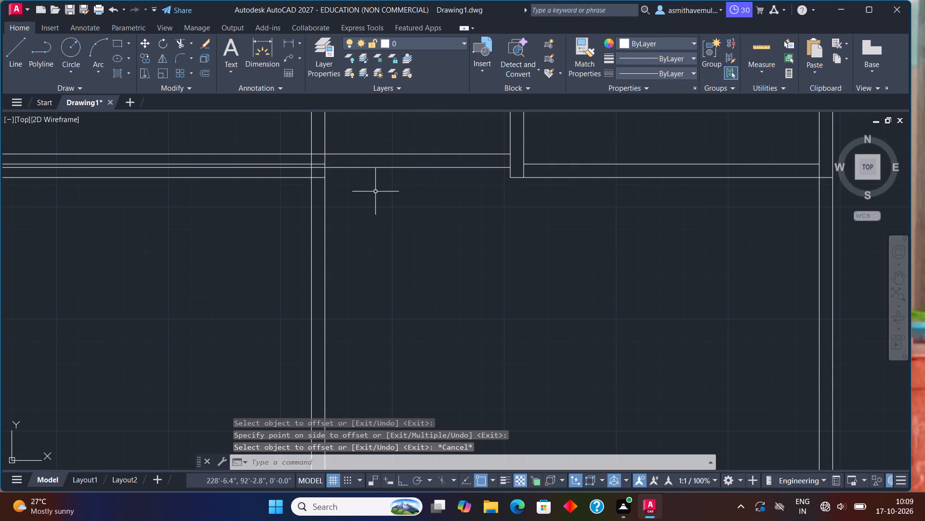
Trim all horizontal lines running left of the left vertical partition, and clear the stubs between its two lines.
middle_drag(365, 193, 419, 283)
text(TRIM)
key(Return)
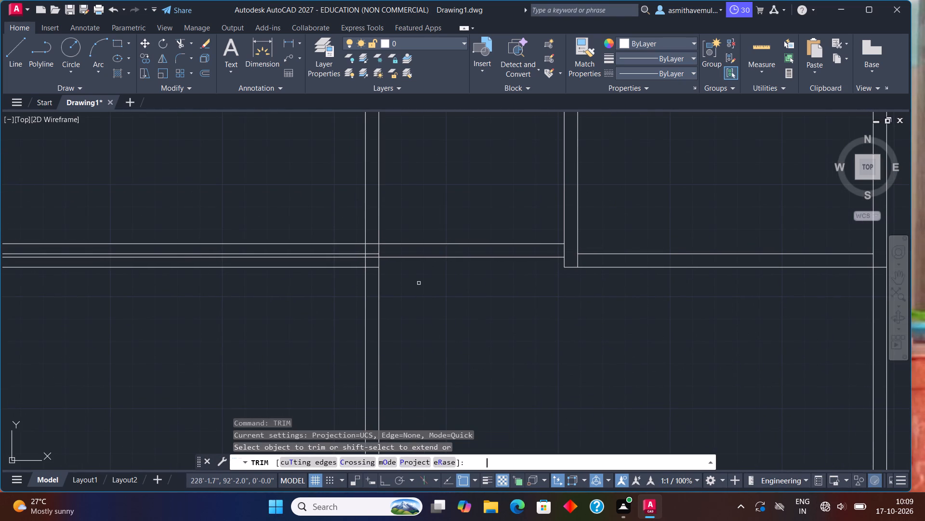
drag(304, 300, 312, 226)
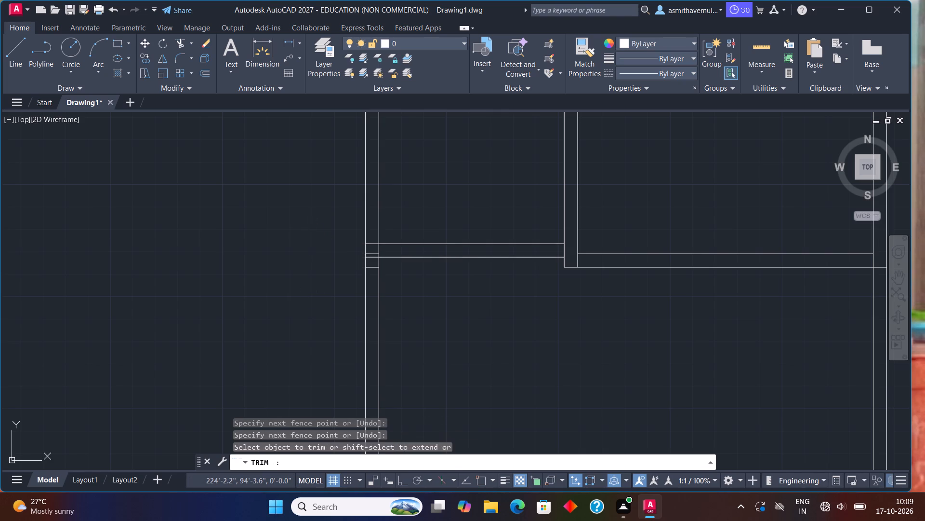
scroll(343, 260, up, 1)
drag(383, 233, 385, 235)
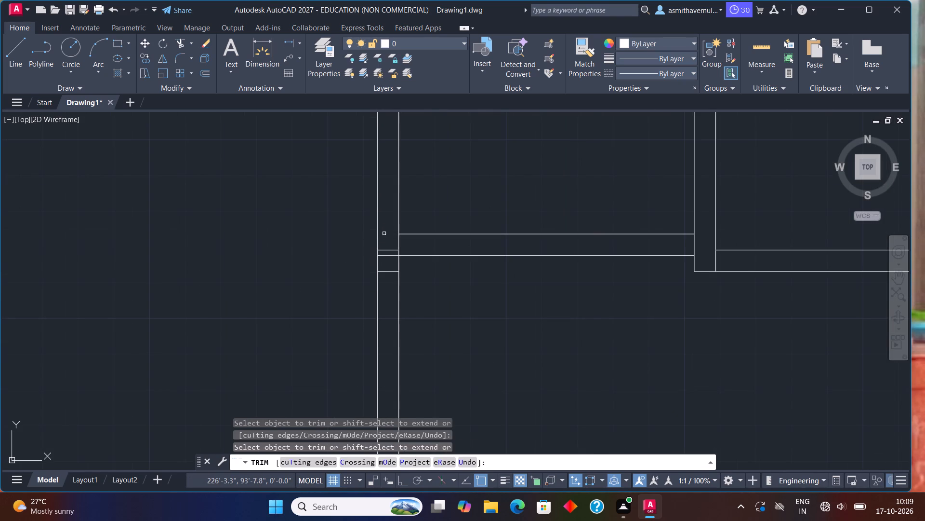
drag(385, 235, 388, 265)
drag(388, 235, 388, 300)
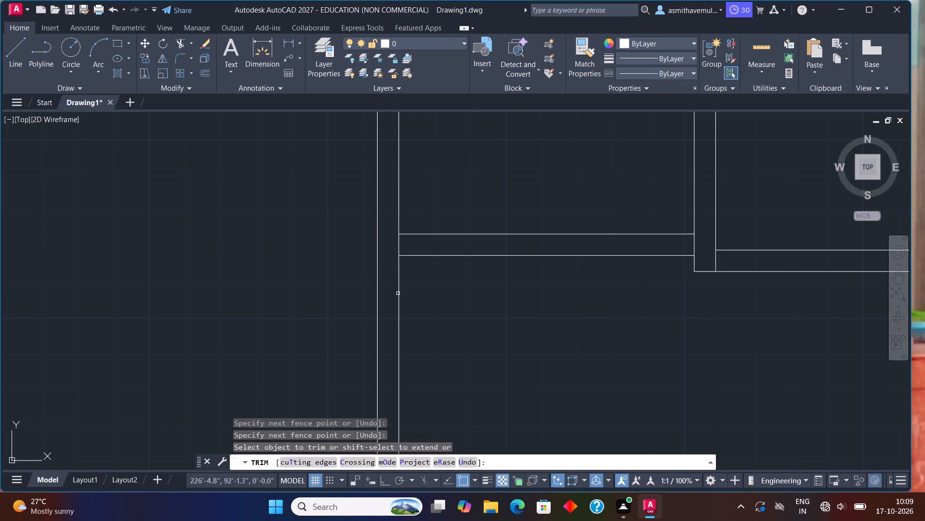
Trim both lines of the left vertical partition below the new horizontal wall, and remove the stub inside that corner.
scroll(398, 291, down, 4)
scroll(397, 286, up, 2)
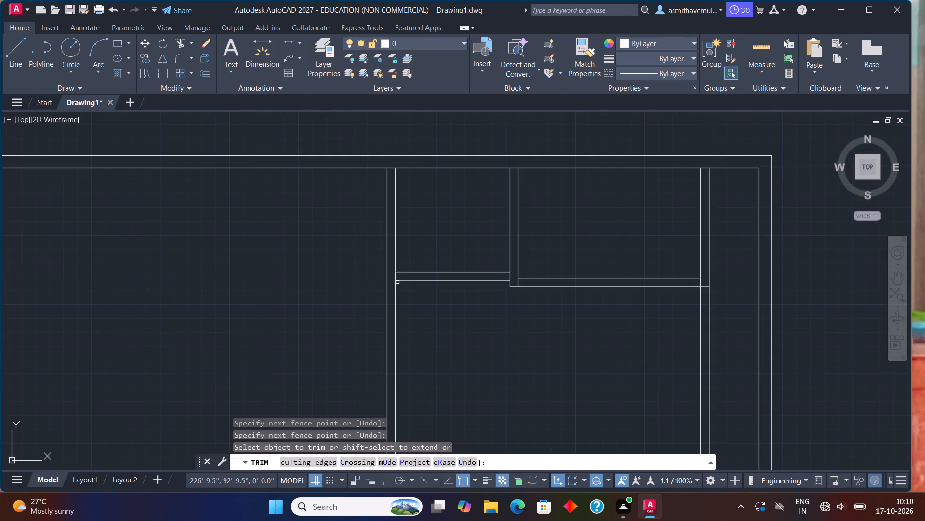
shift+click(410, 280)
drag(409, 300, 340, 315)
scroll(371, 301, up, 1)
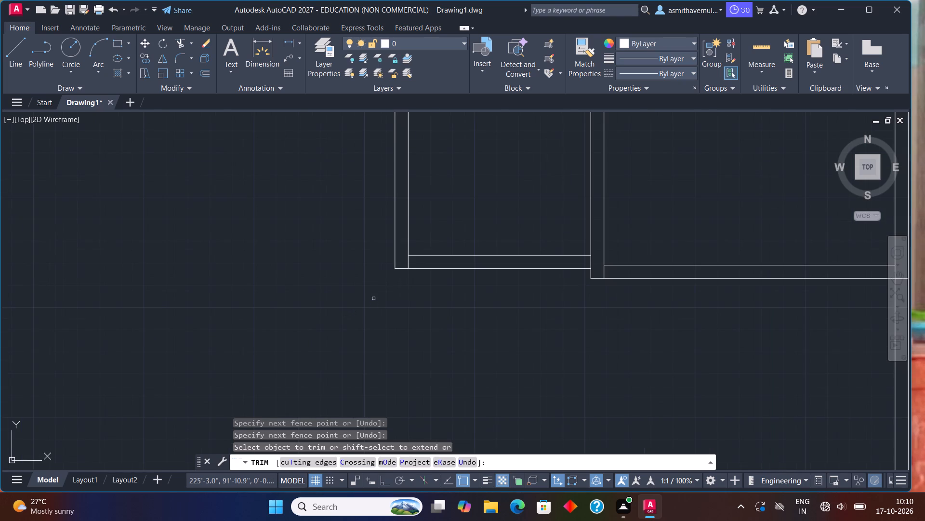
click(409, 265)
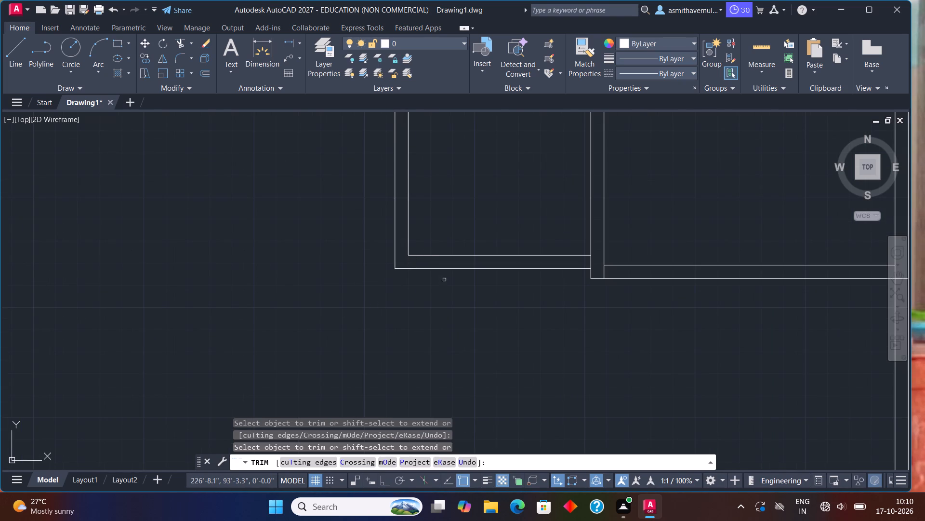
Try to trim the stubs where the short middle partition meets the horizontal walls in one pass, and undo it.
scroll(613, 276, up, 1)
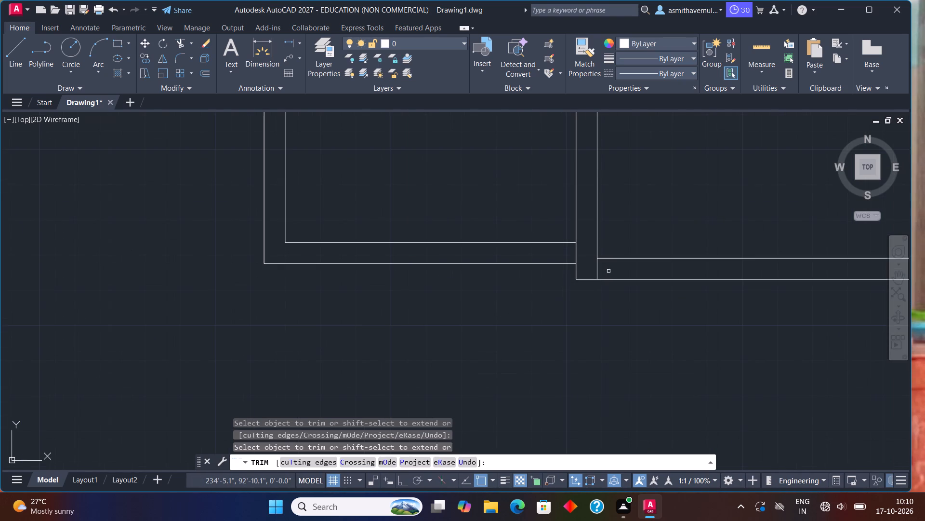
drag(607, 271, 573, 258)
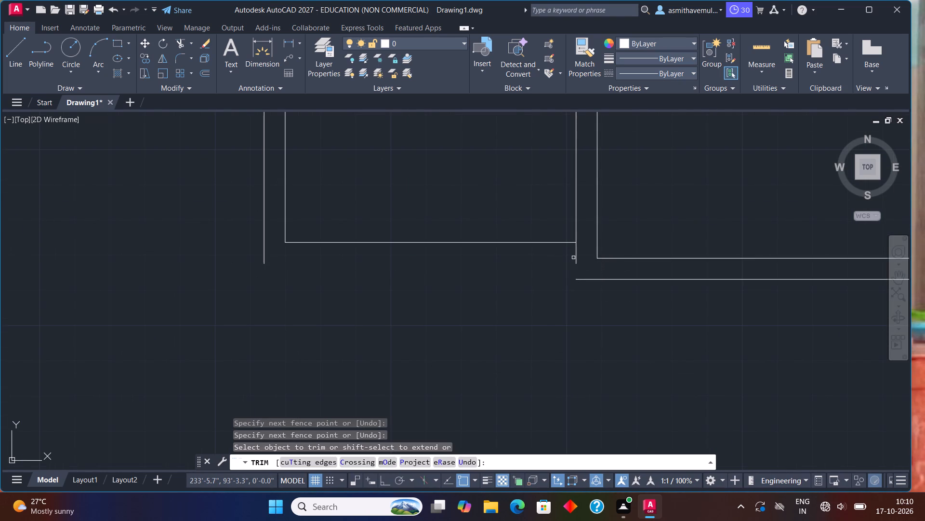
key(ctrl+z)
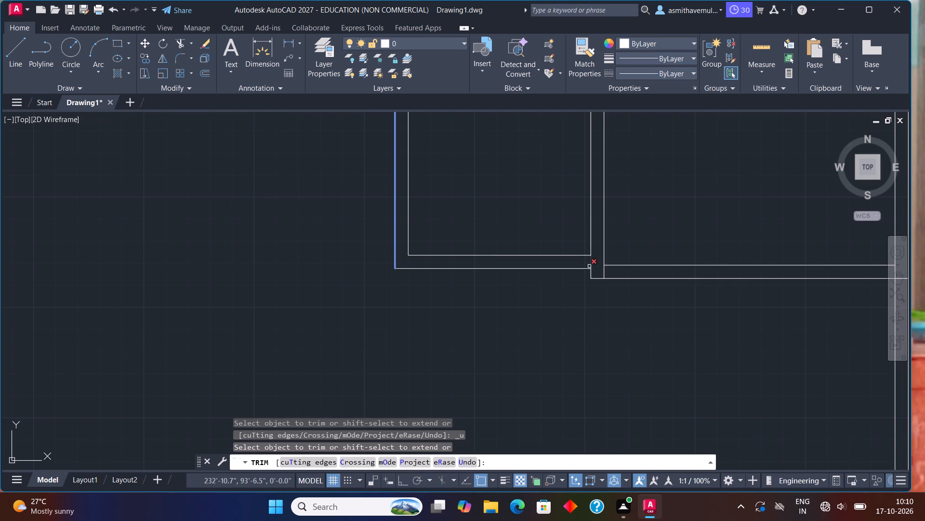
Trim the line pieces closing off the wall junctions at the short middle partition and at the right vertical partition.
click(590, 264)
click(603, 275)
scroll(610, 316, down, 1)
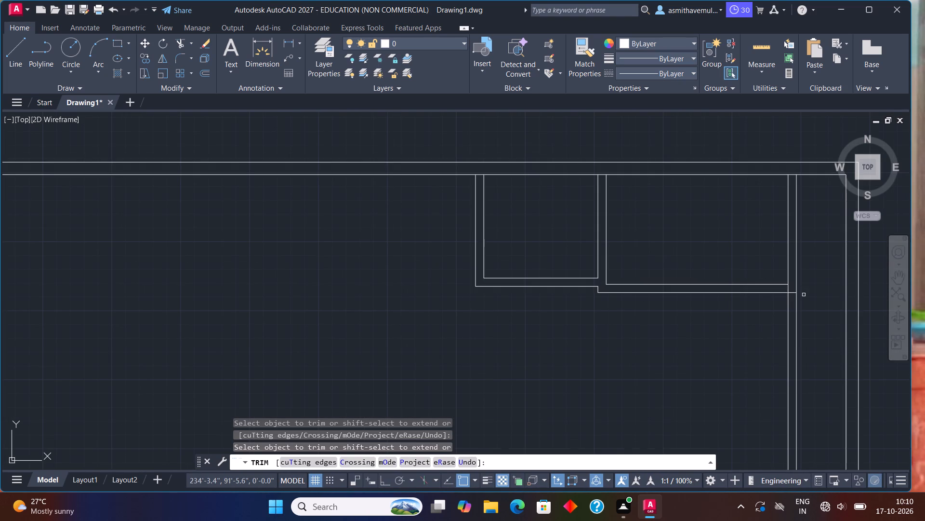
middle_drag(653, 206, 630, 193)
middle_drag(549, 169, 408, 102)
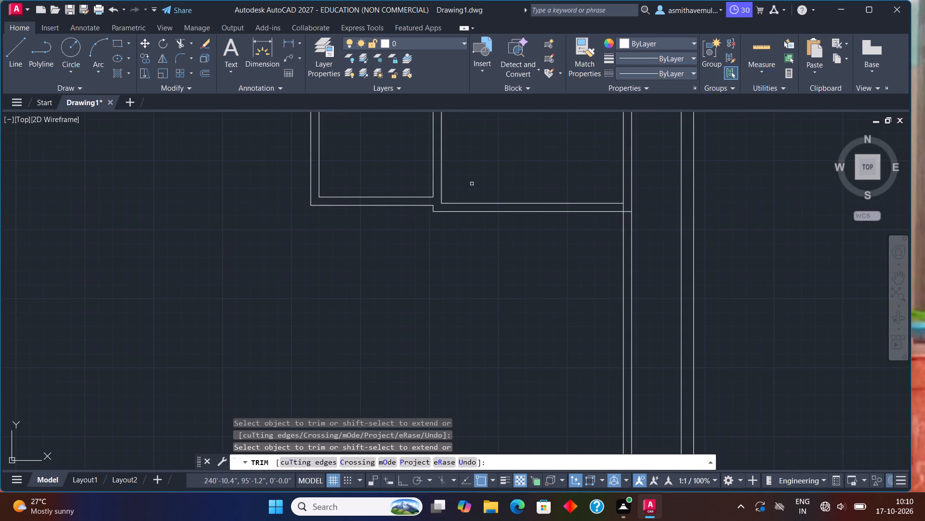
scroll(655, 213, up, 2)
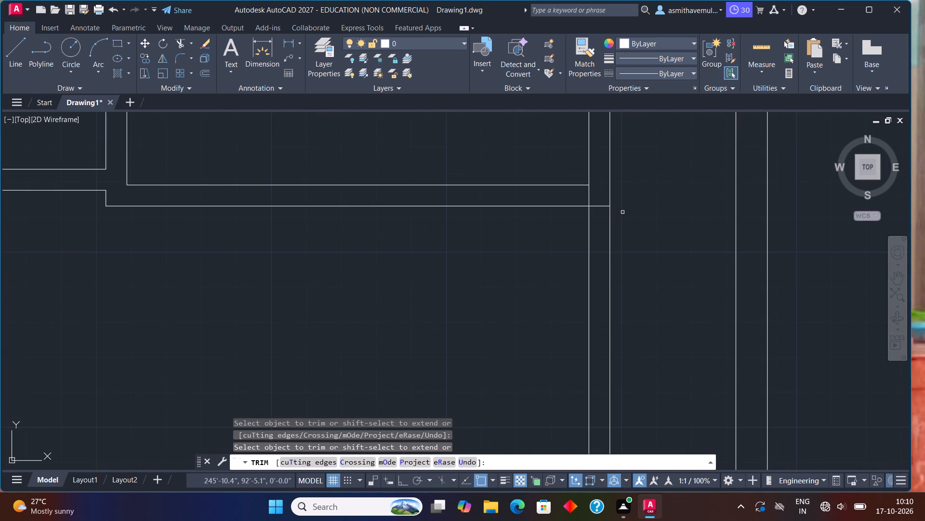
drag(604, 202, 598, 214)
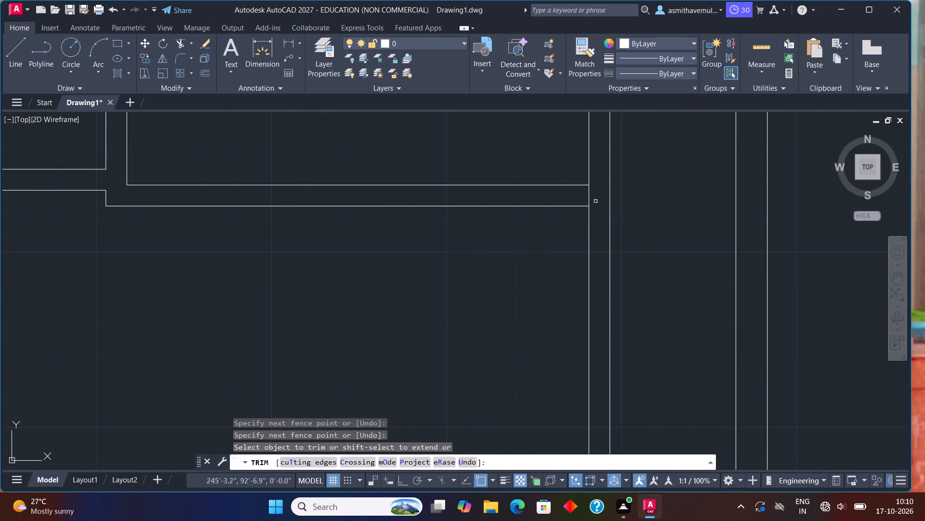
drag(595, 201, 562, 205)
key(Escape)
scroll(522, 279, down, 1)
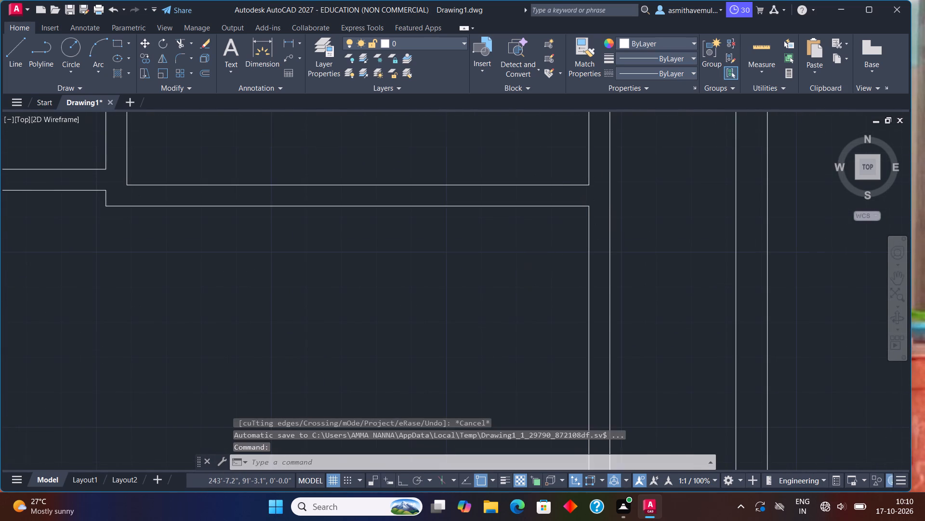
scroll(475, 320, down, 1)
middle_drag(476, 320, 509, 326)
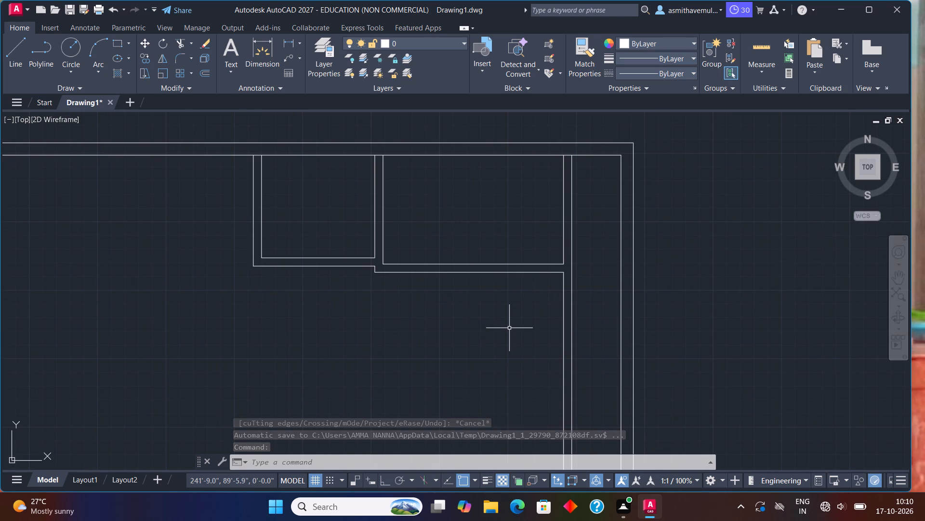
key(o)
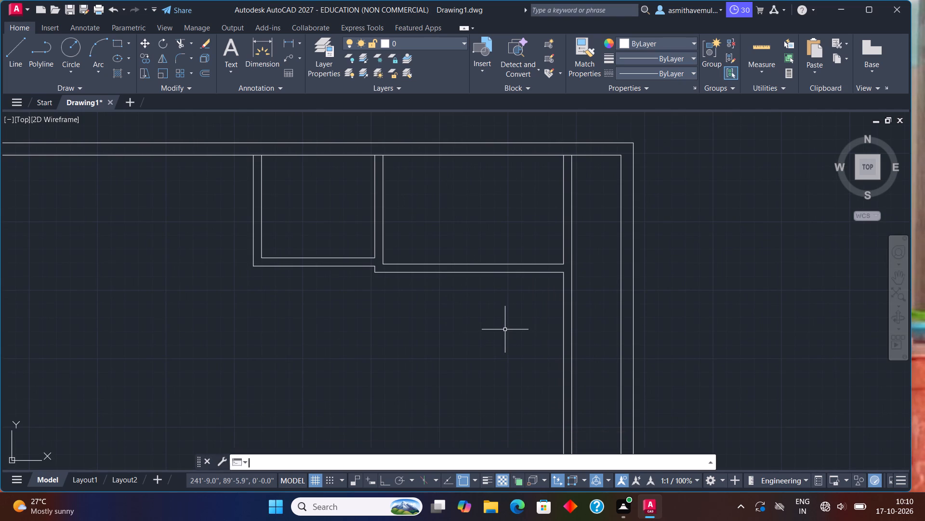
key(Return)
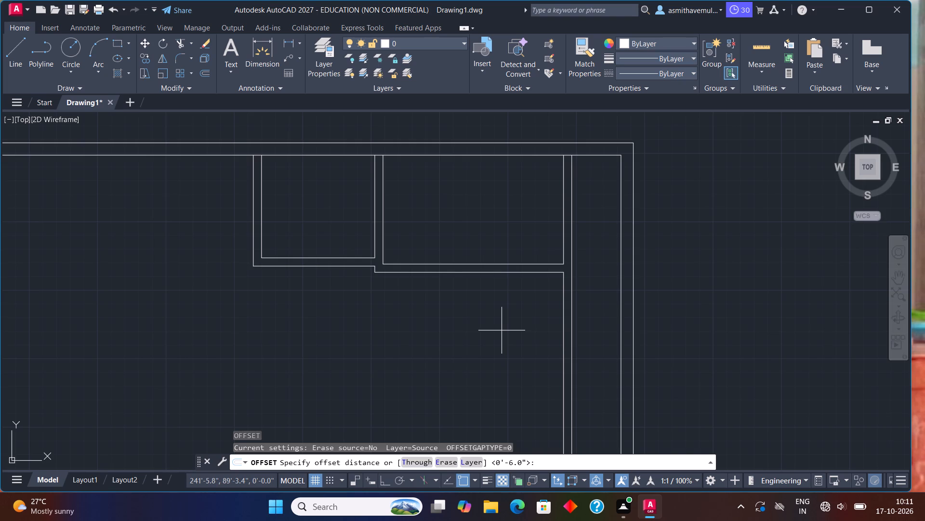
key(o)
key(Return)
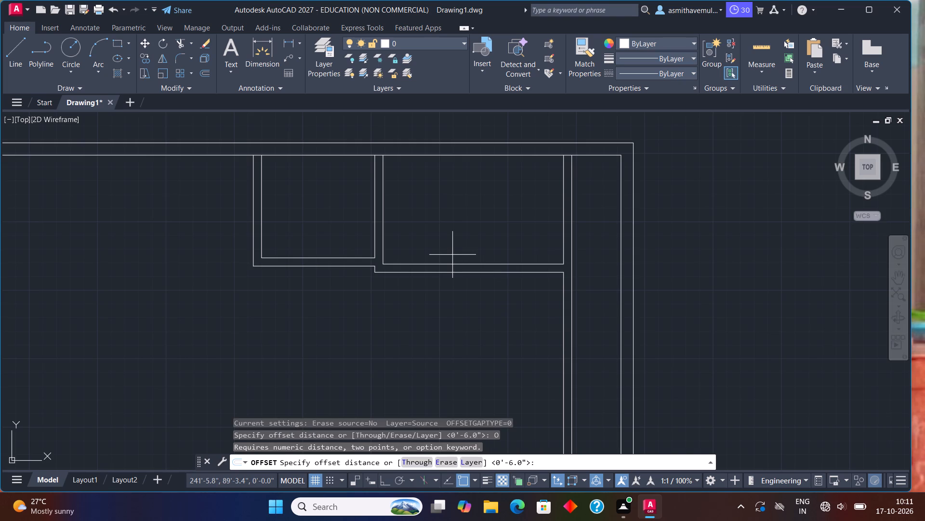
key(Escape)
Offset the outer line of the left vertical partition 10'11.7" to the left.
key(o)
key(Return)
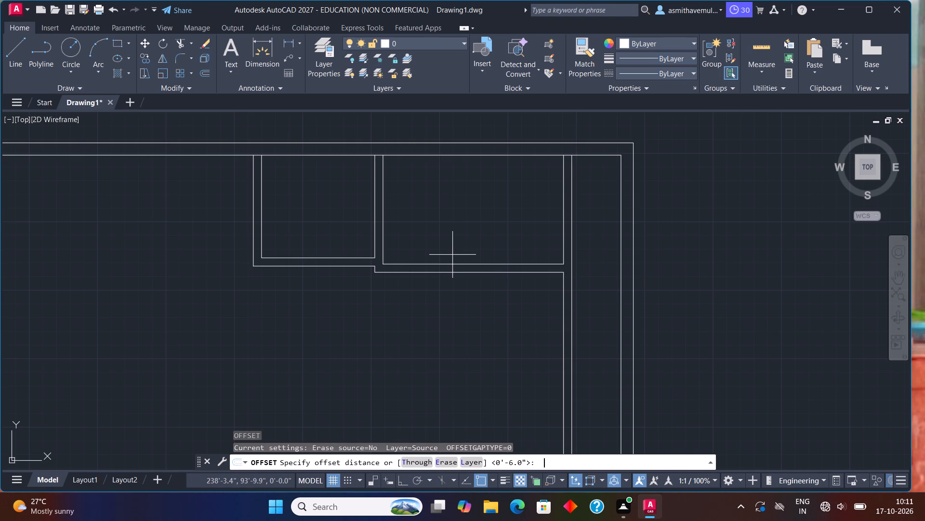
text(10)
key(apostrophe)
text(11.7")
key(Return)
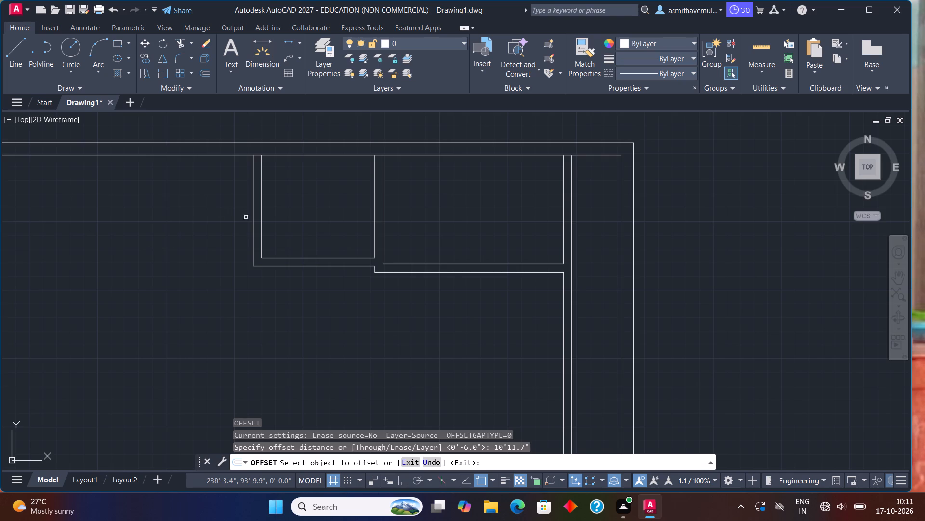
click(252, 229)
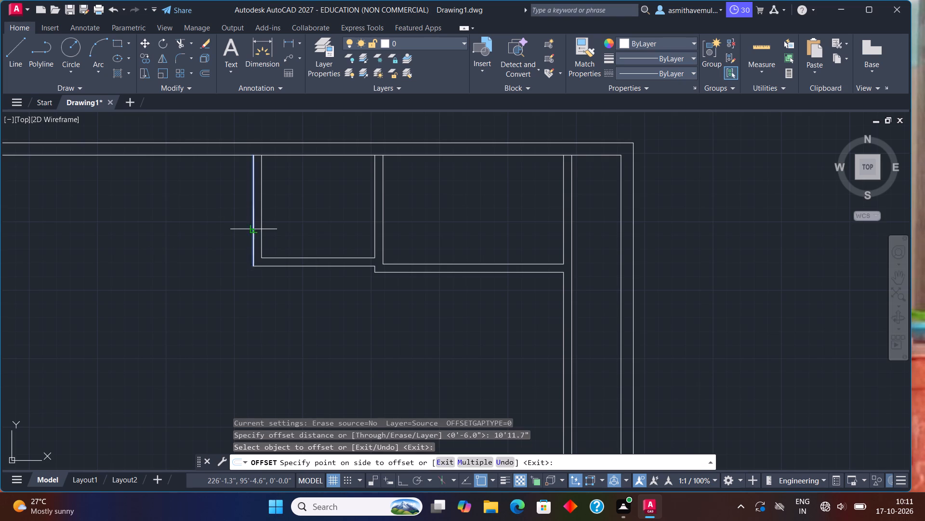
click(217, 229)
scroll(217, 229, down, 1)
middle_drag(217, 228, 272, 223)
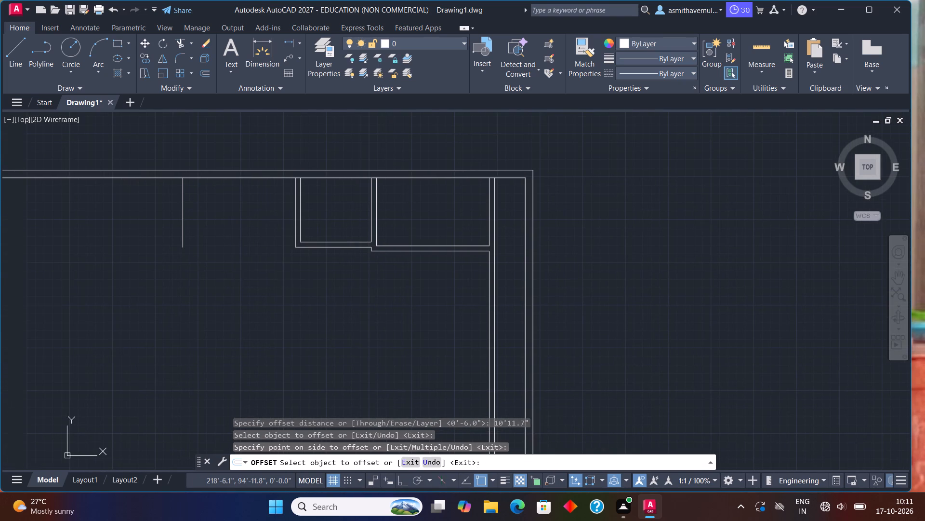
key(Escape)
Offset the new vertical line 6" to the left to give the partition its thickness.
key(o)
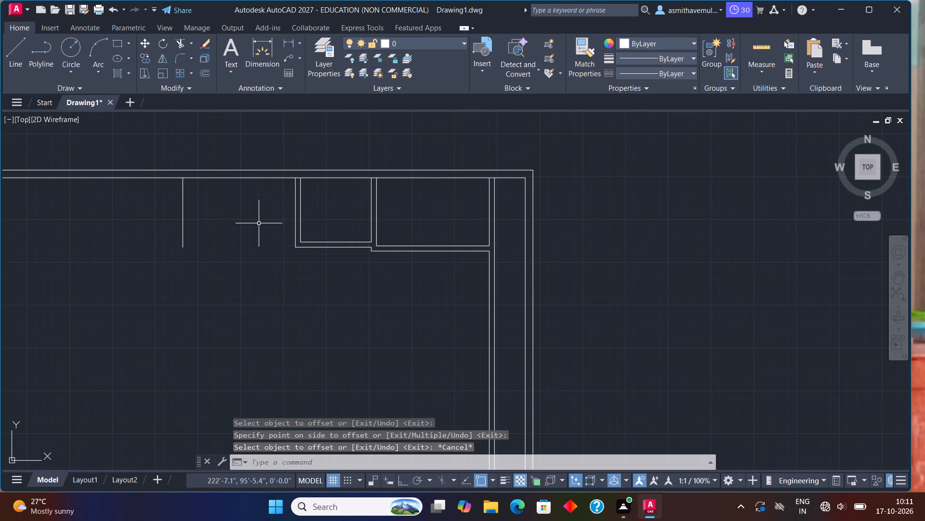
key(Return)
text(6")
key(Return)
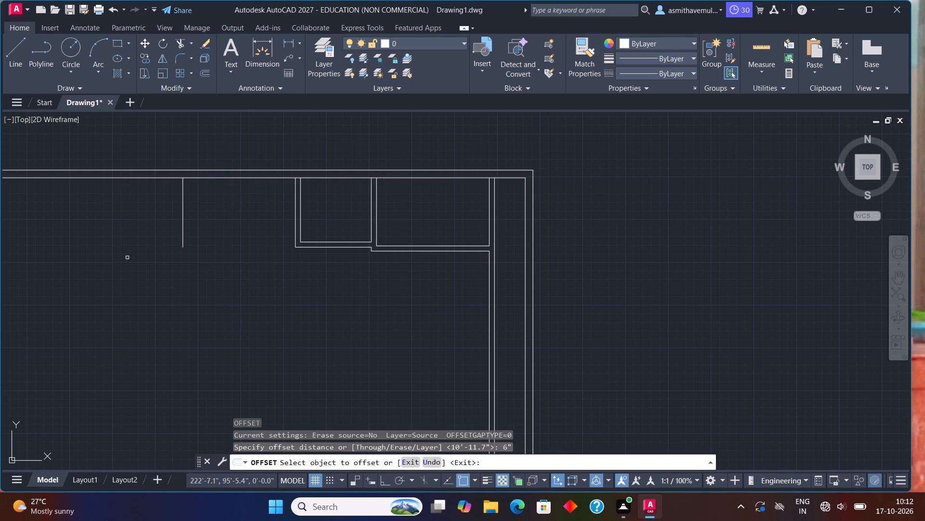
scroll(124, 249, up, 1)
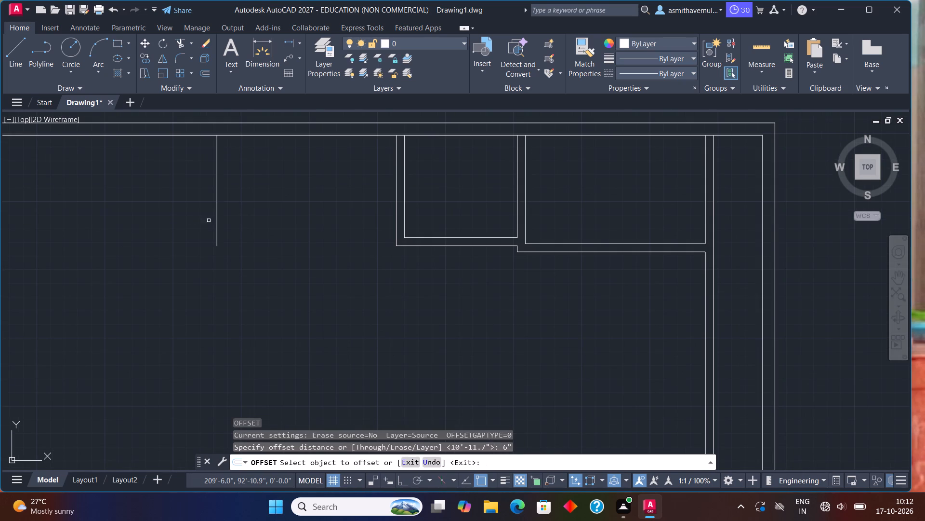
click(215, 214)
click(178, 225)
key(Escape)
Offset the inner line of the top outer wall 6'3" downward into the plan.
key(o)
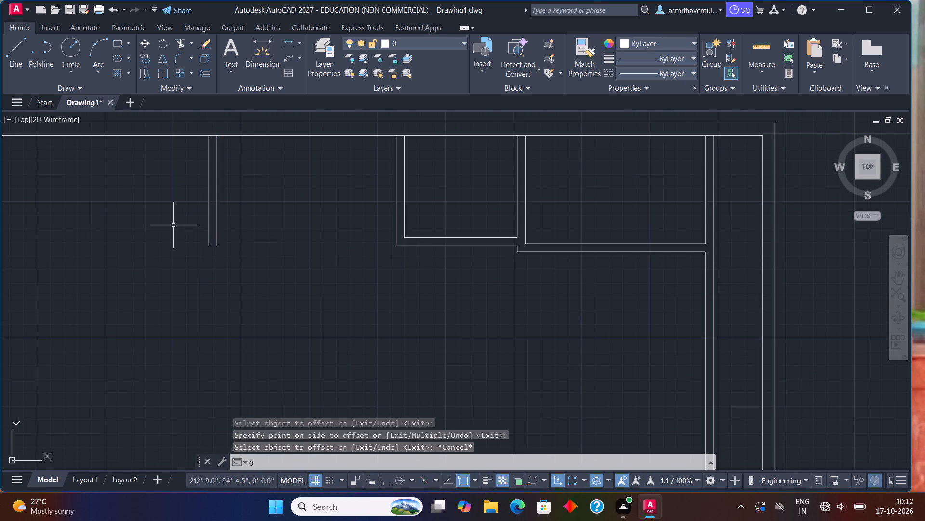
key(Return)
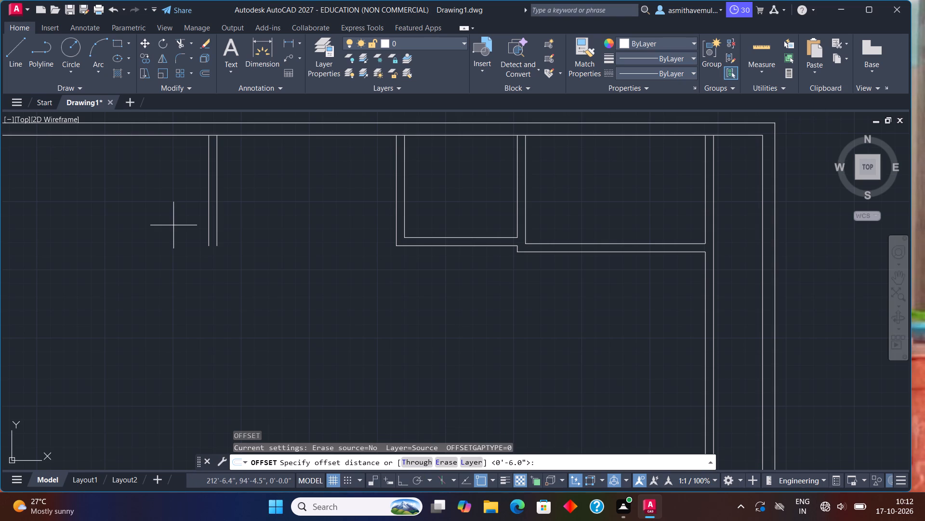
text(6')
text(3")
key(Return)
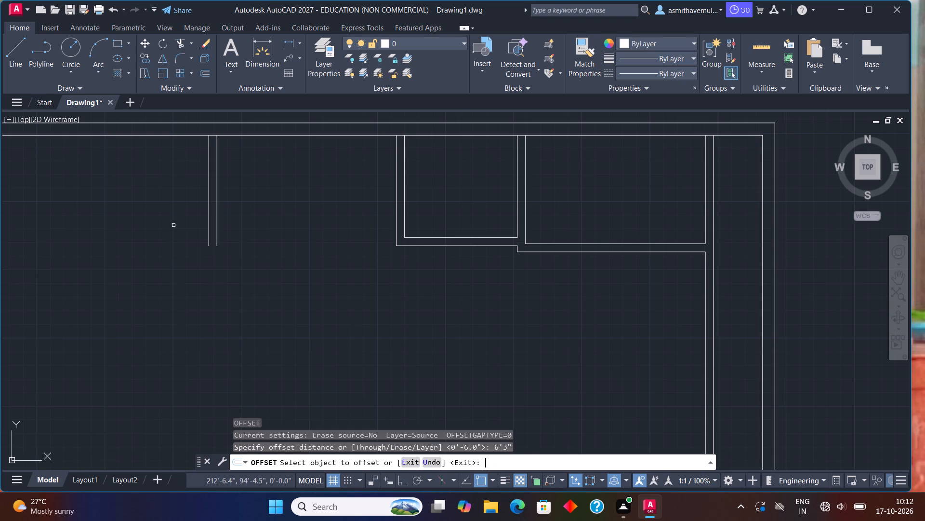
click(237, 136)
click(251, 186)
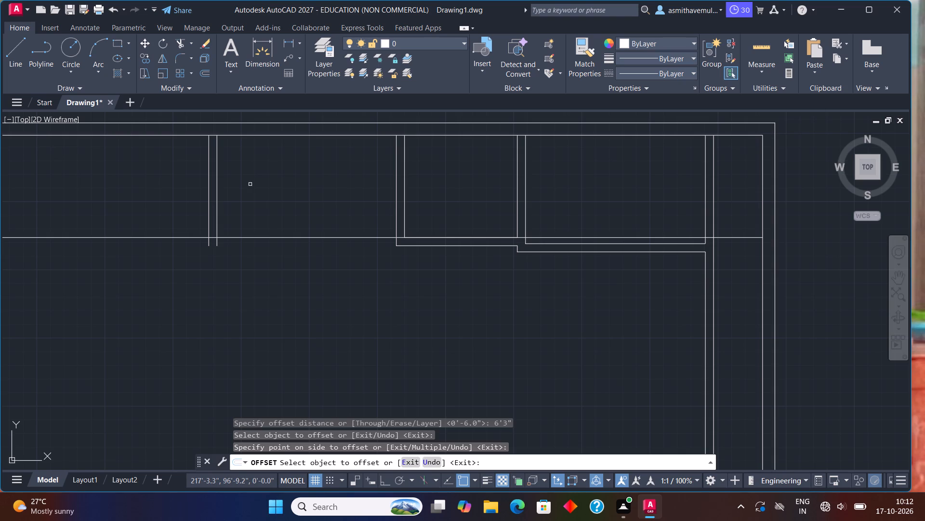
key(Escape)
Offset the new horizontal line 6" downward to give the partition its thickness.
key(o)
key(Return)
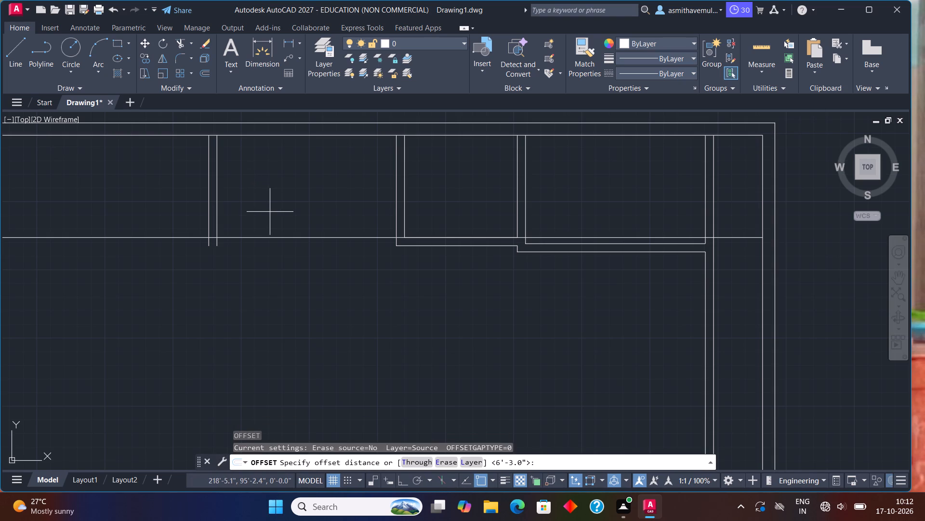
key(6)
key(shift+quotedbl)
key(Return)
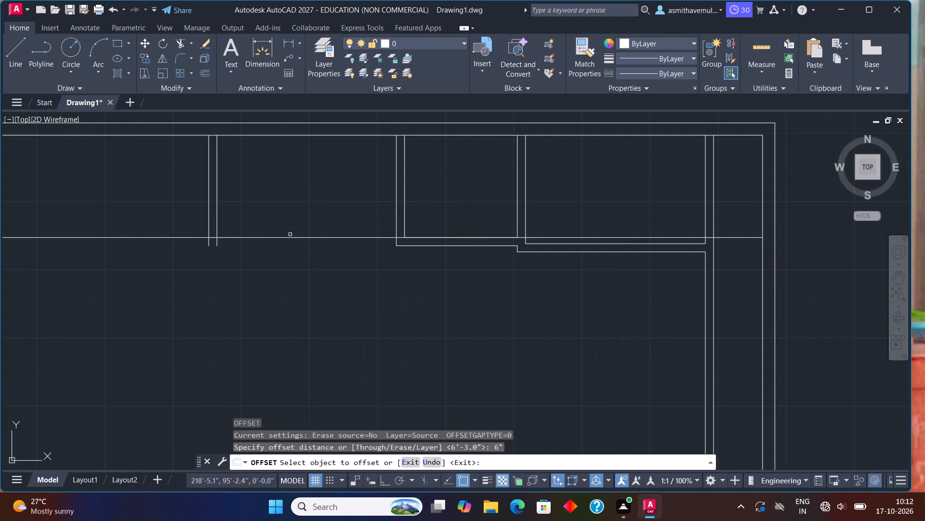
click(296, 237)
click(296, 272)
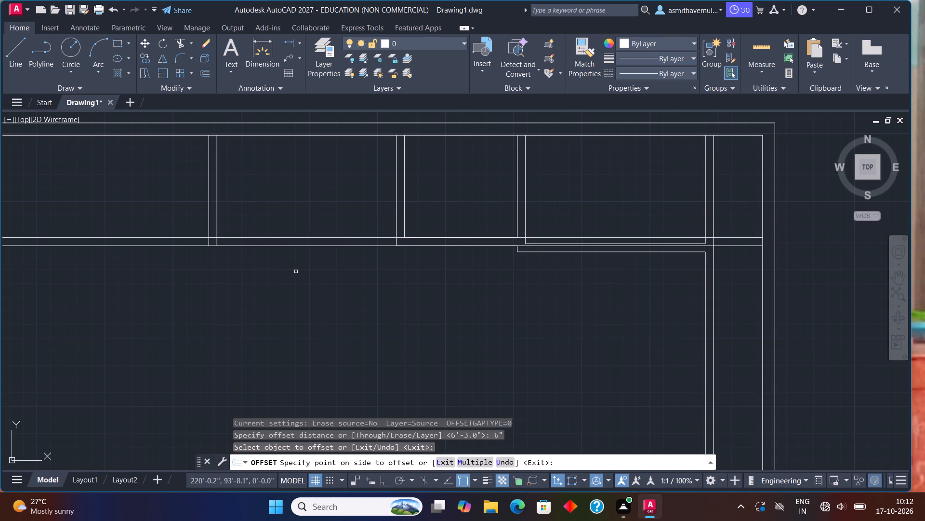
key(Escape)
Trim both new horizontal partition lines where they run past the leftmost vertical partition toward the left outer wall.
key(t)
key(r)
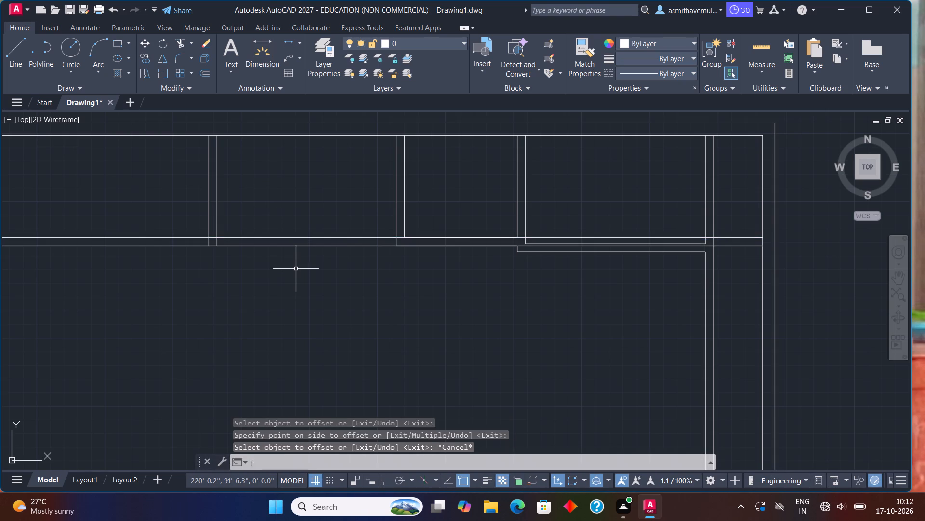
key(m)
key(BackSpace)
key(i)
key(m)
key(Return)
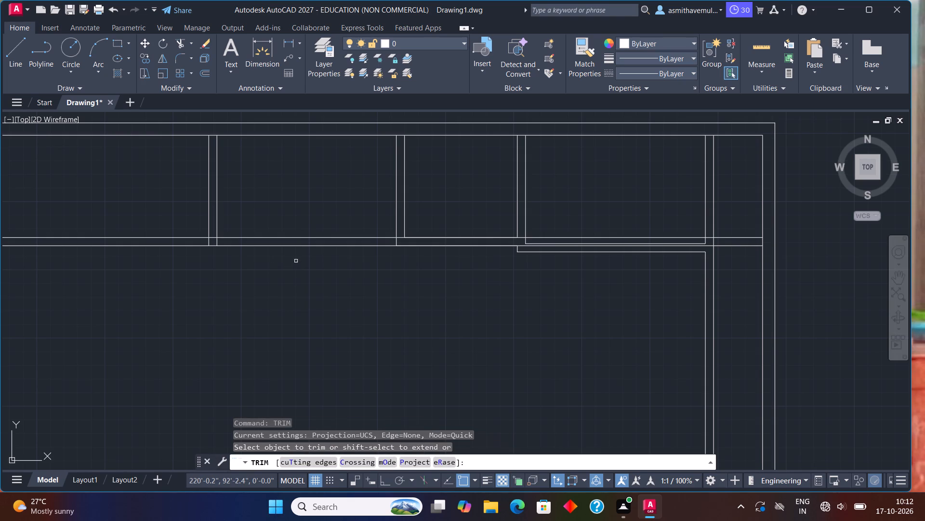
drag(168, 261, 148, 213)
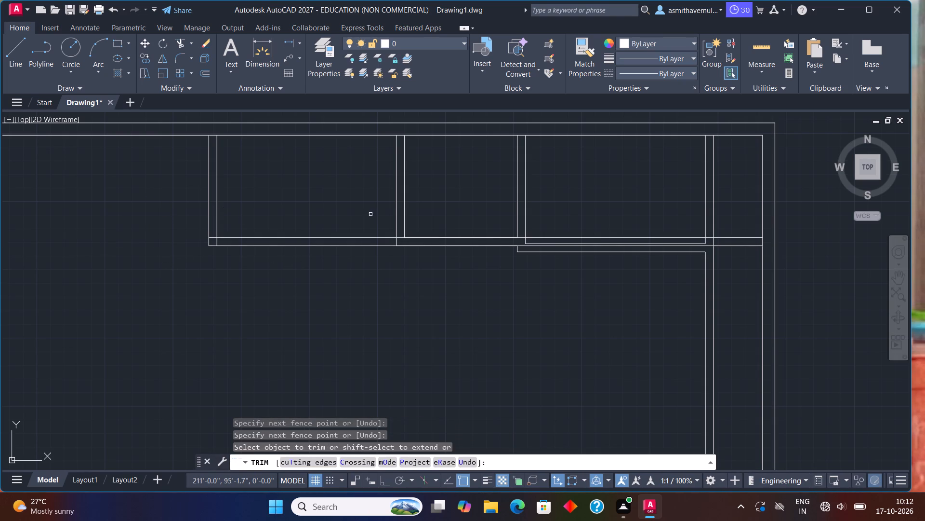
Trim the surplus horizontal lines crossing the wide room beside the right vertical partition and the stubs at the wall jog.
scroll(403, 221, up, 2)
scroll(450, 235, down, 1)
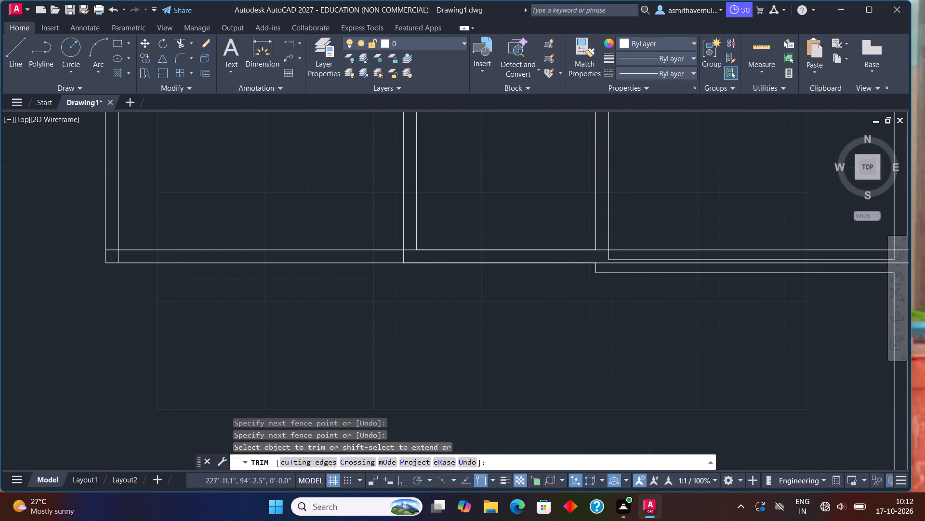
click(642, 249)
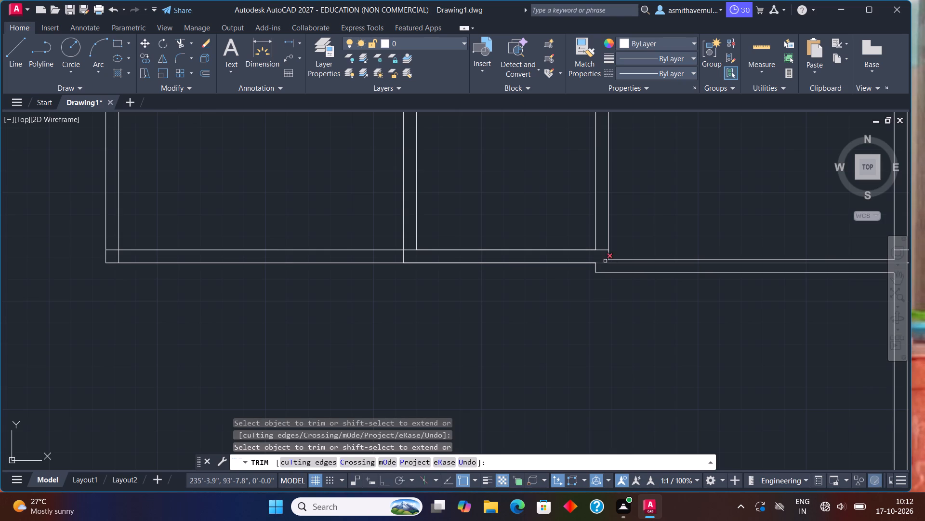
click(605, 260)
click(611, 264)
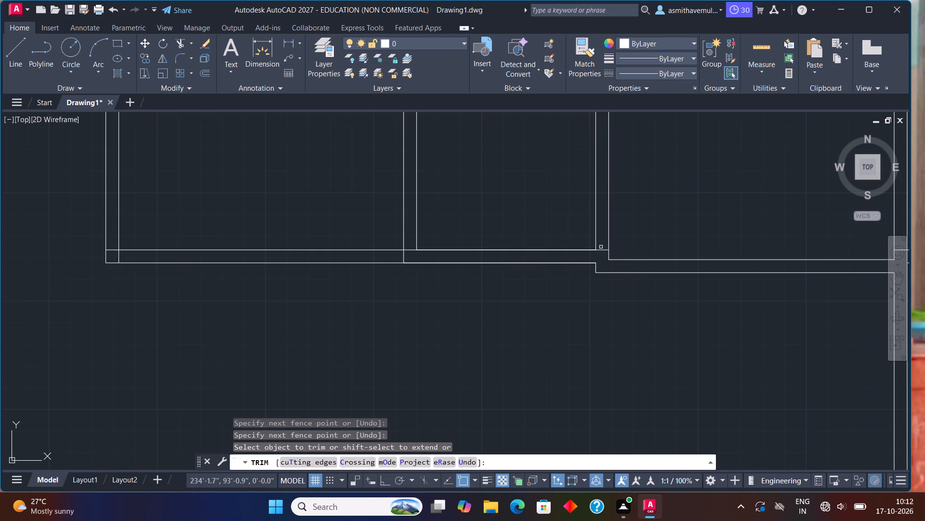
click(601, 247)
click(598, 265)
Trim the line pieces closing off the horizontal partition at its second vertical partition and at its left corner.
drag(408, 243, 400, 260)
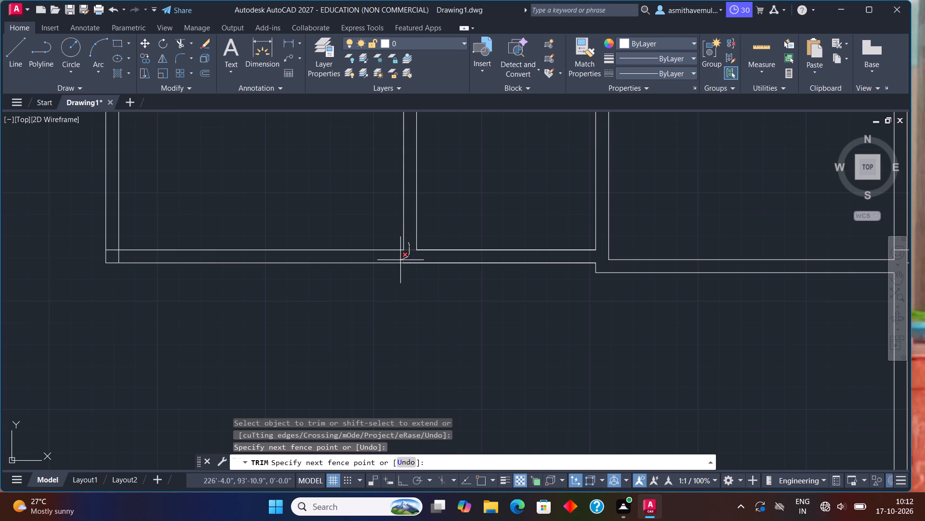
drag(400, 260, 398, 260)
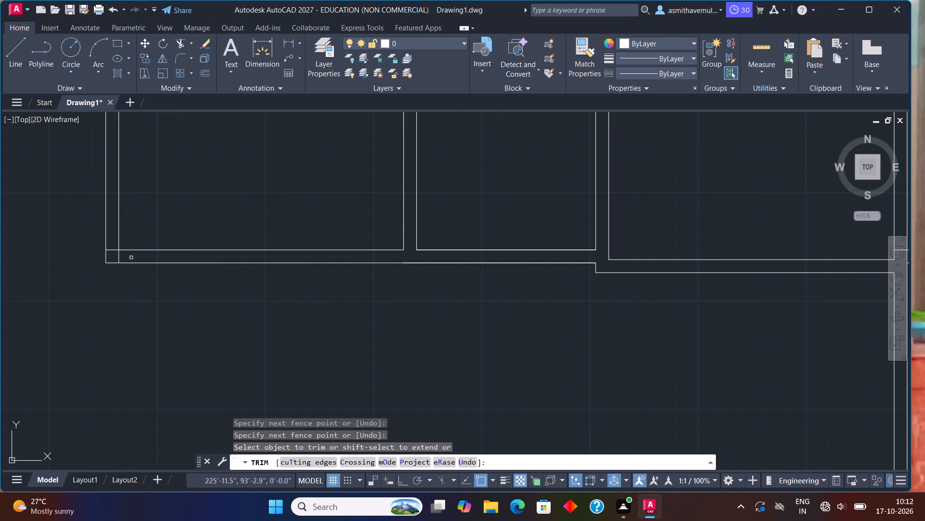
scroll(119, 259, up, 1)
drag(103, 236, 108, 245)
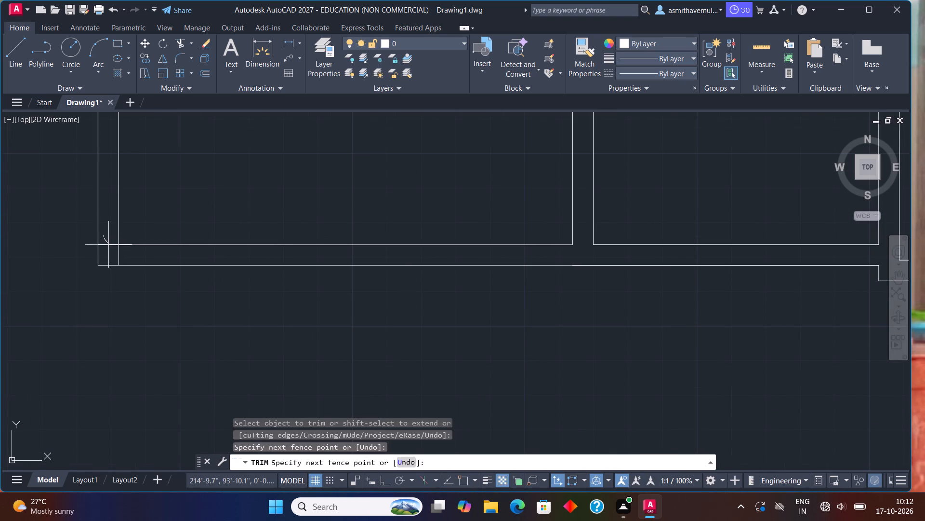
drag(108, 245, 133, 253)
Trim the top wall's inner line between the two faces of each of the four vertical partitions.
scroll(206, 231, down, 3)
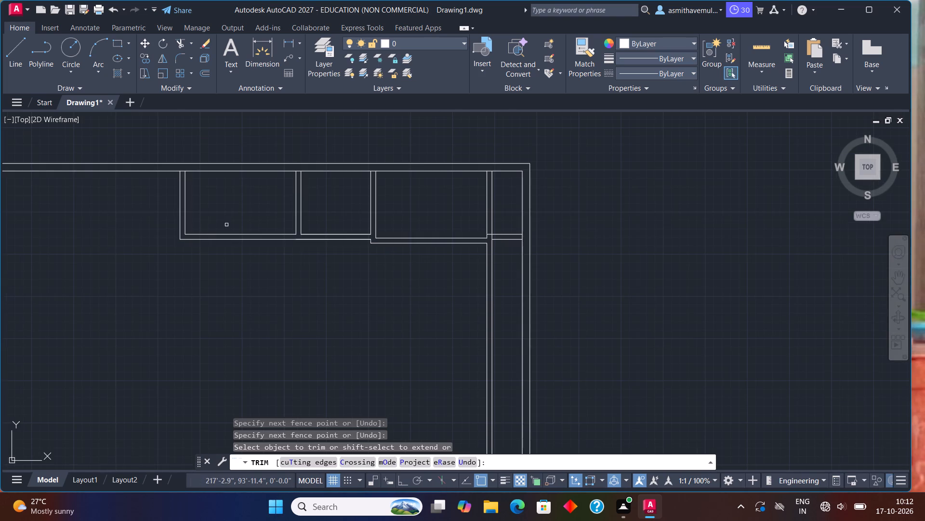
scroll(356, 174, up, 2)
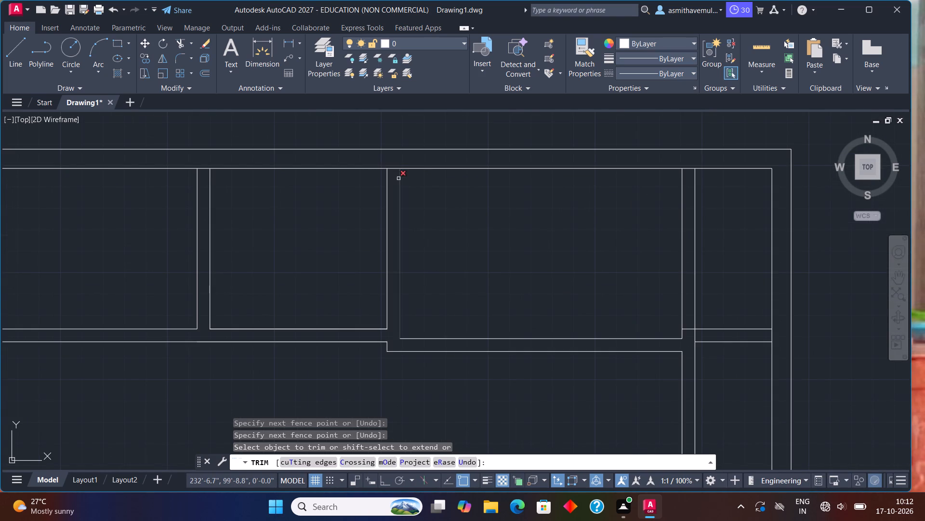
click(394, 165)
click(391, 180)
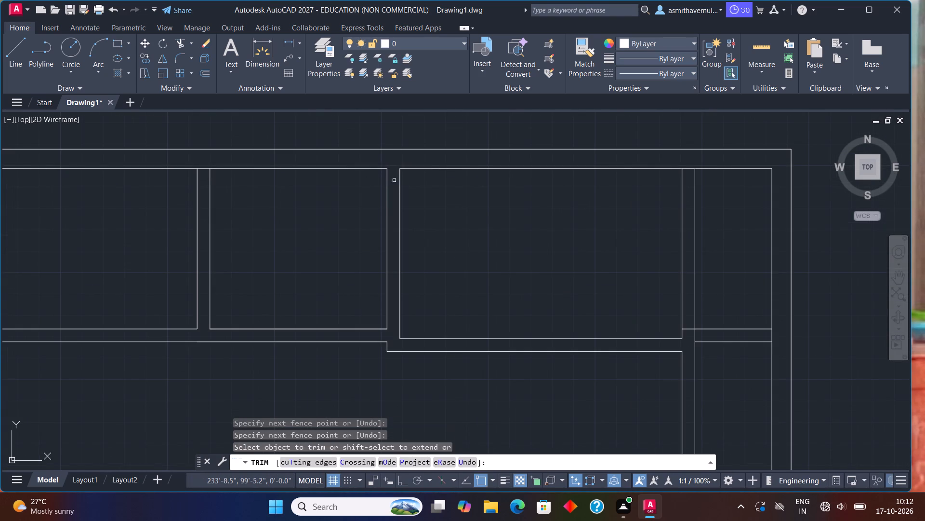
click(684, 168)
middle_drag(352, 228, 554, 256)
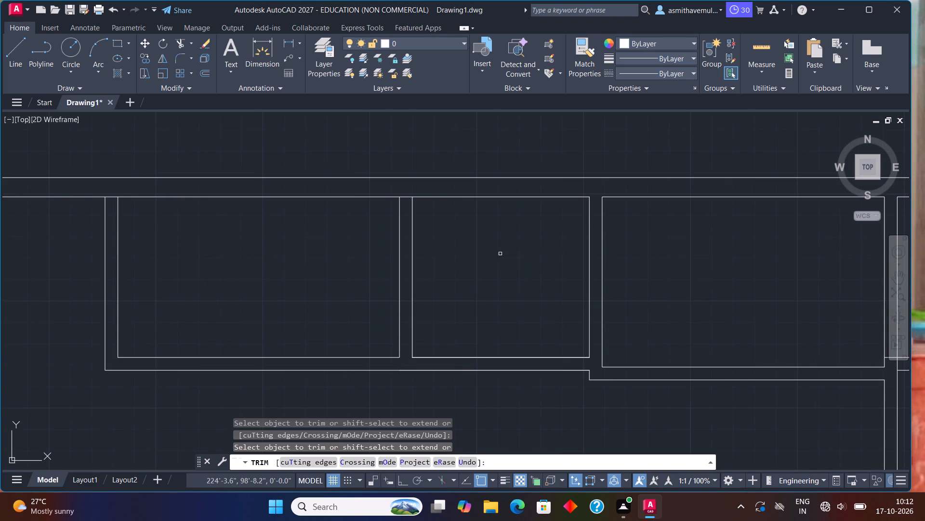
click(407, 199)
click(404, 192)
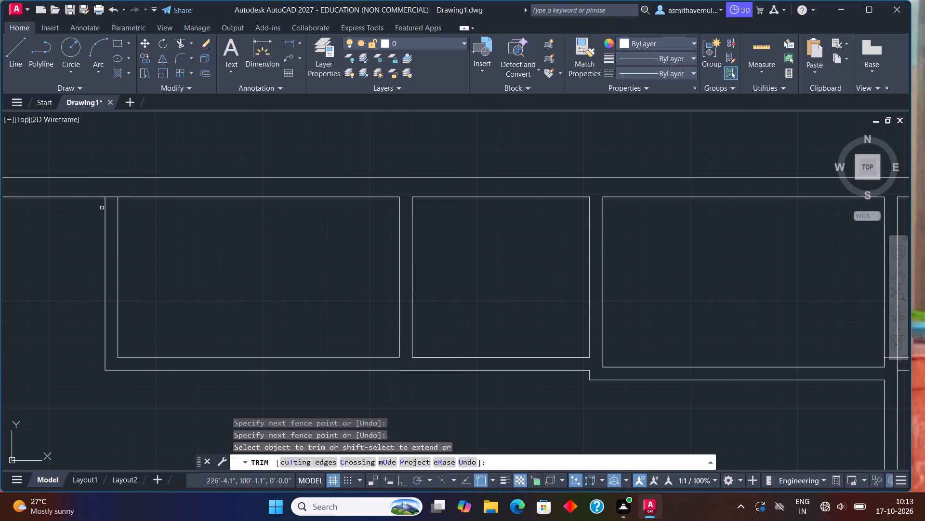
click(111, 205)
click(111, 187)
Trim the line pieces closing the short horizontal partition where it meets the right vertical partition and the right outer wall.
scroll(142, 240, down, 1)
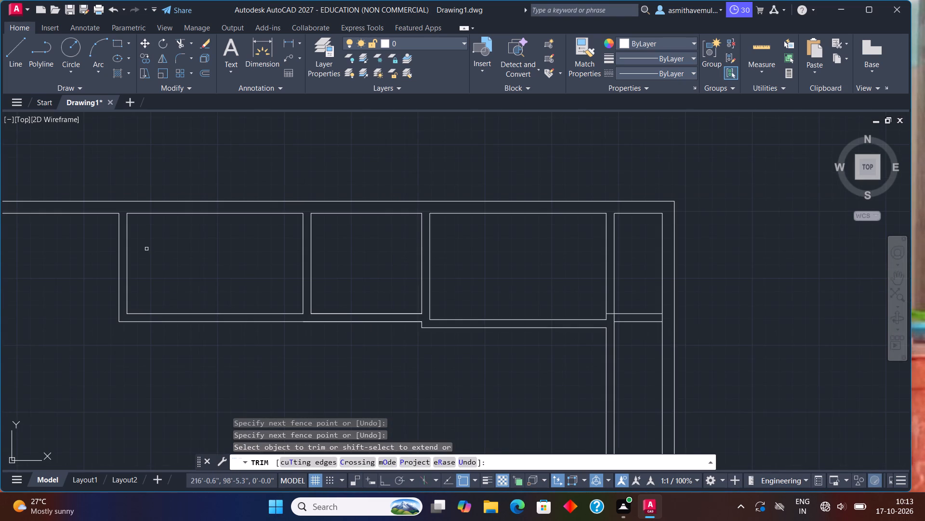
scroll(148, 251, down, 1)
middle_drag(152, 251, 222, 249)
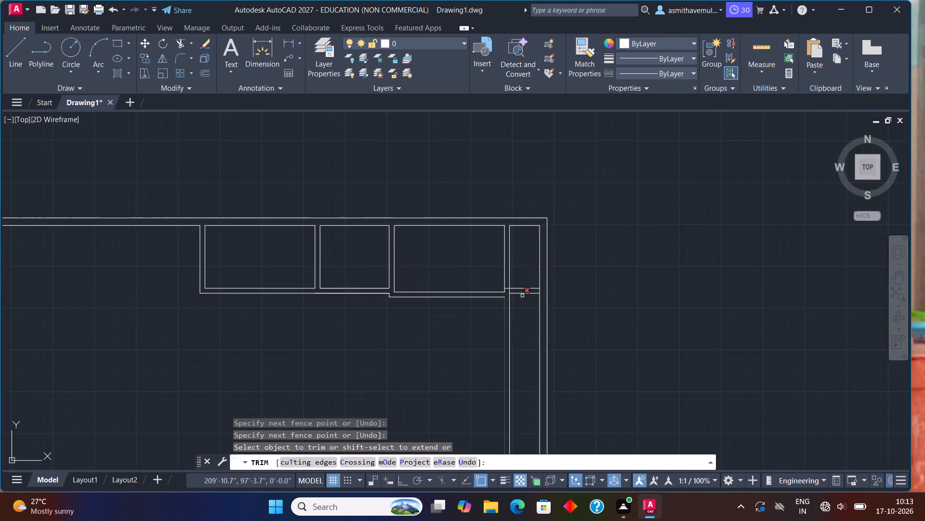
scroll(523, 295, up, 3)
drag(475, 261, 475, 274)
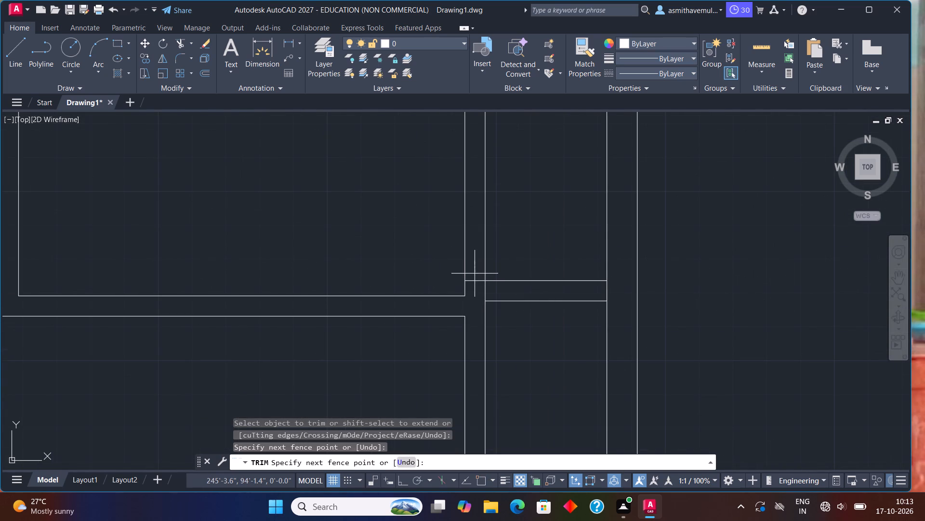
drag(475, 274, 501, 291)
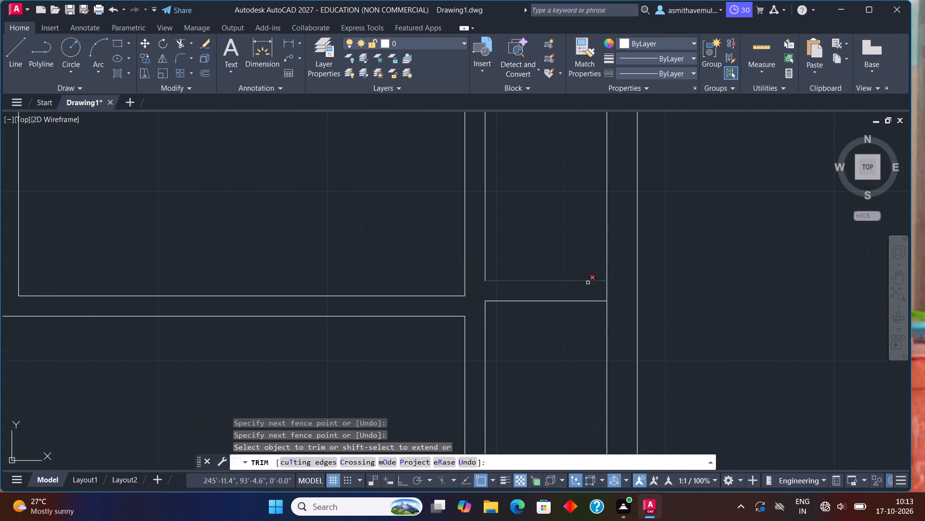
drag(590, 287, 626, 288)
scroll(621, 290, down, 1)
scroll(581, 306, down, 1)
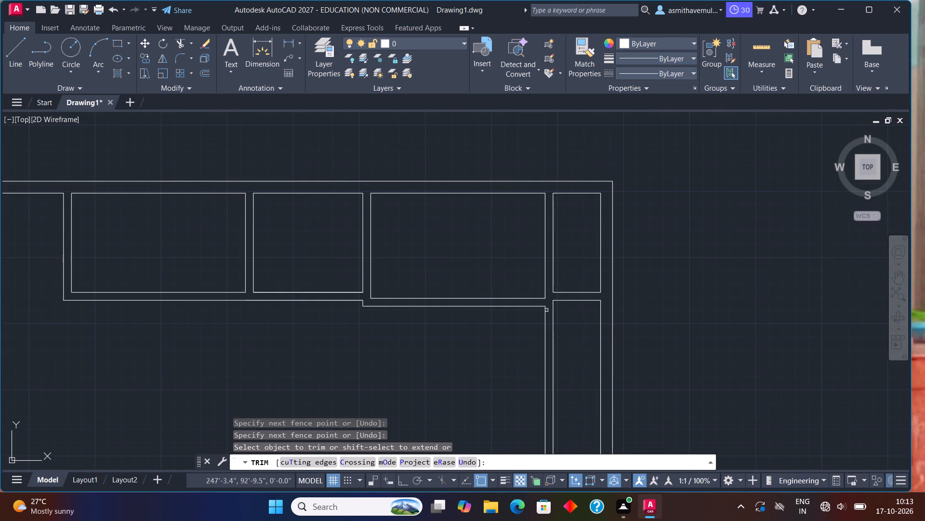
middle_drag(431, 326, 683, 323)
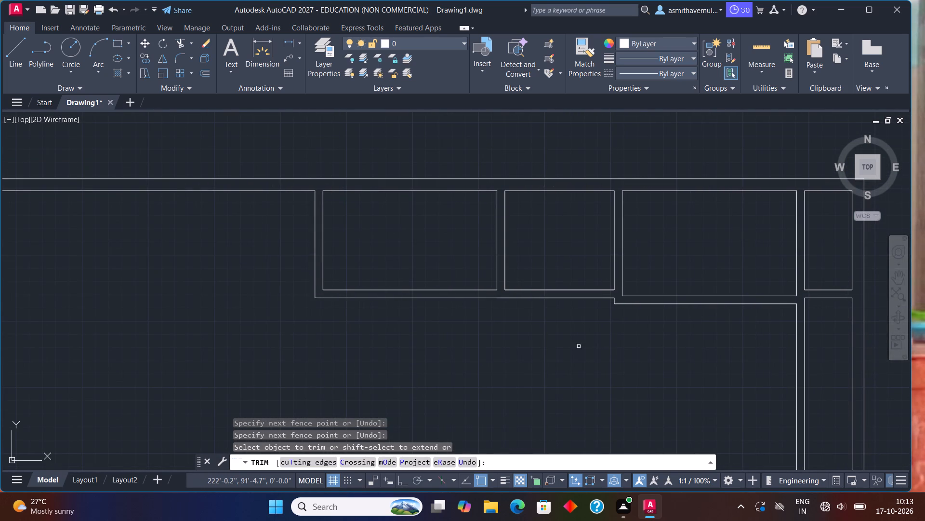
key(Escape)
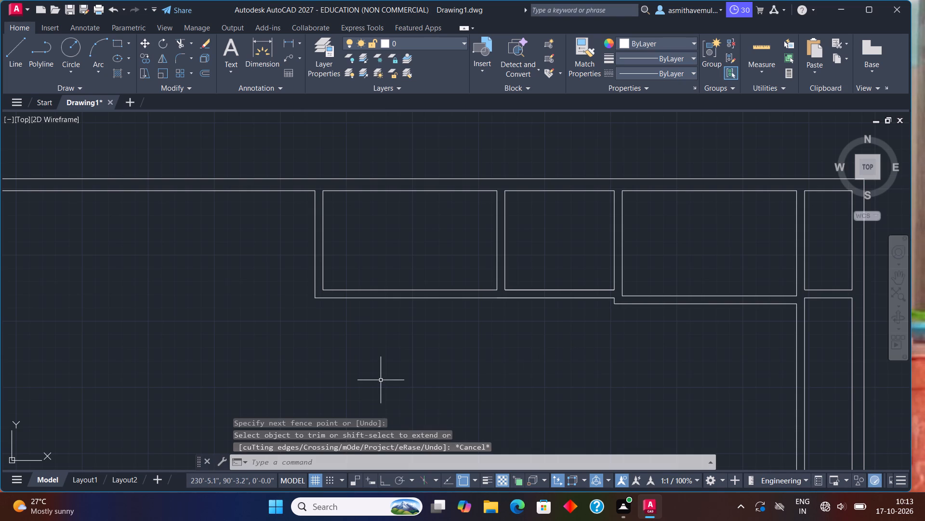
Offset the outer line of the leftmost vertical partition 11' to the left.
scroll(336, 355, down, 1)
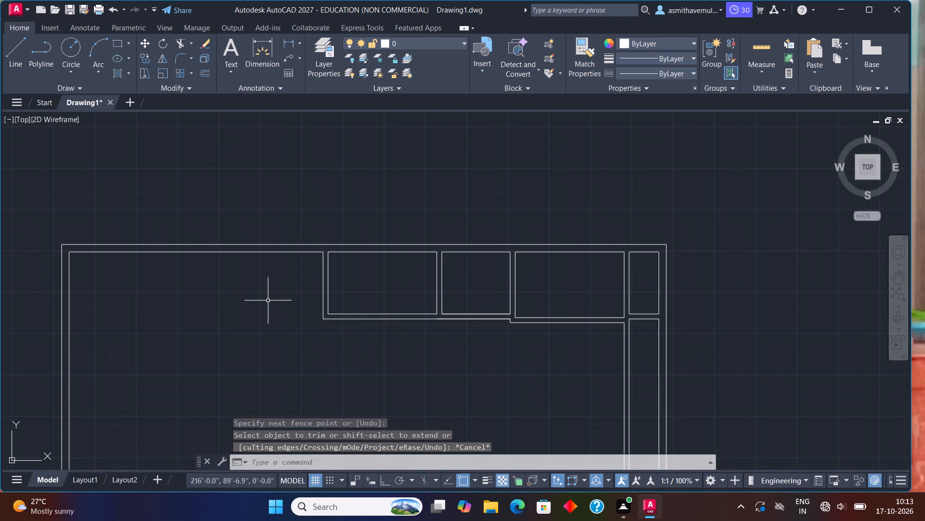
middle_drag(266, 300, 297, 299)
key(o)
key(Return)
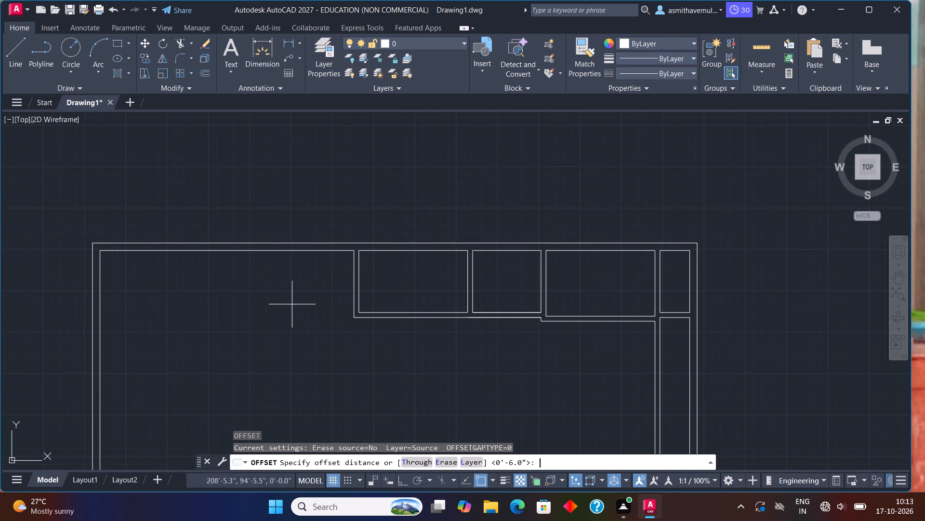
text(11')
key(Return)
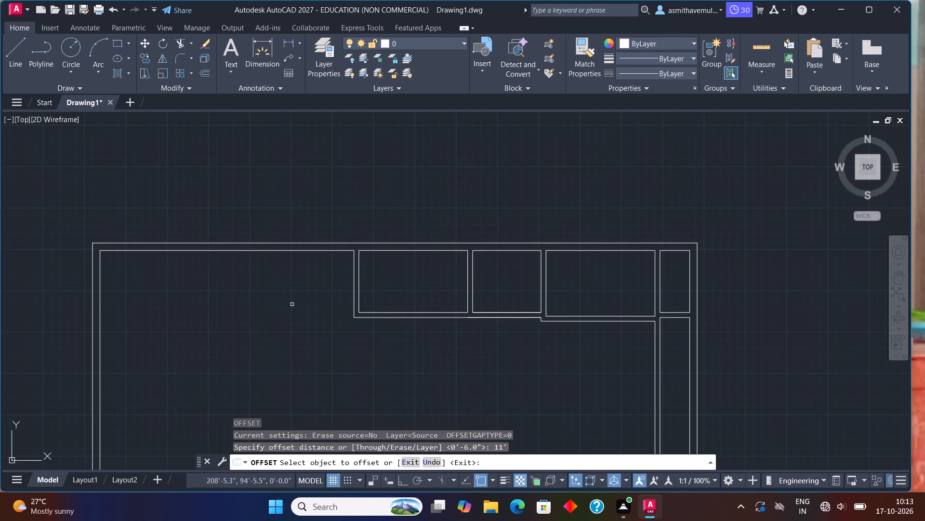
click(354, 278)
click(321, 278)
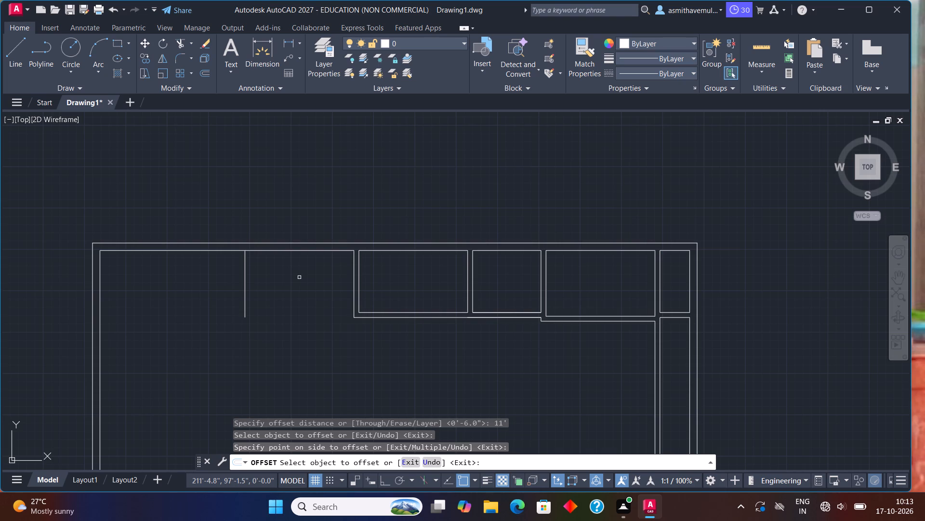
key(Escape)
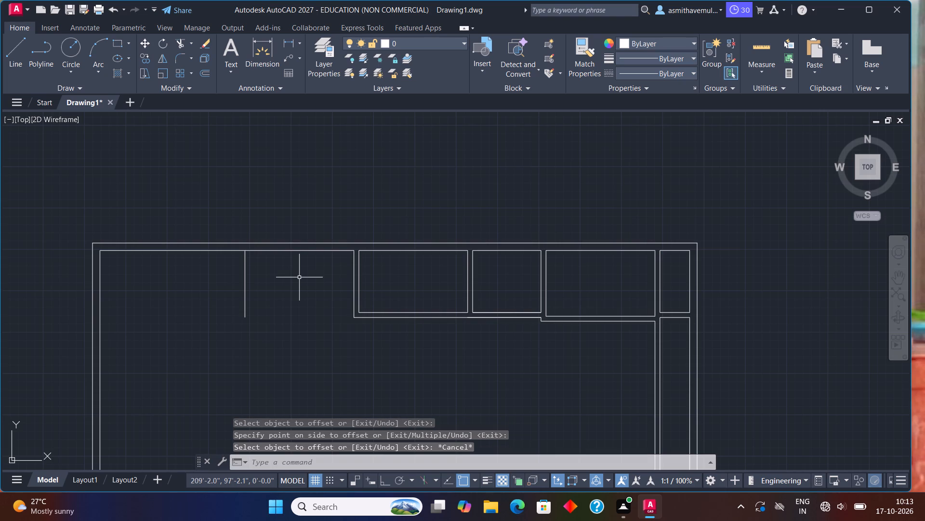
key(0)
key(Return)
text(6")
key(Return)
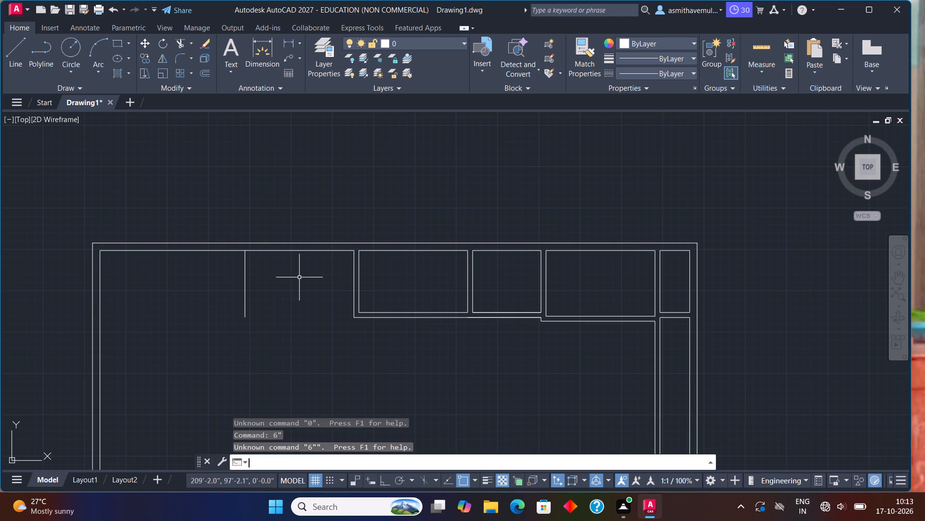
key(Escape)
Offset the loose vertical line in the open area at the upper left 6" to the left to form a partition.
key(o)
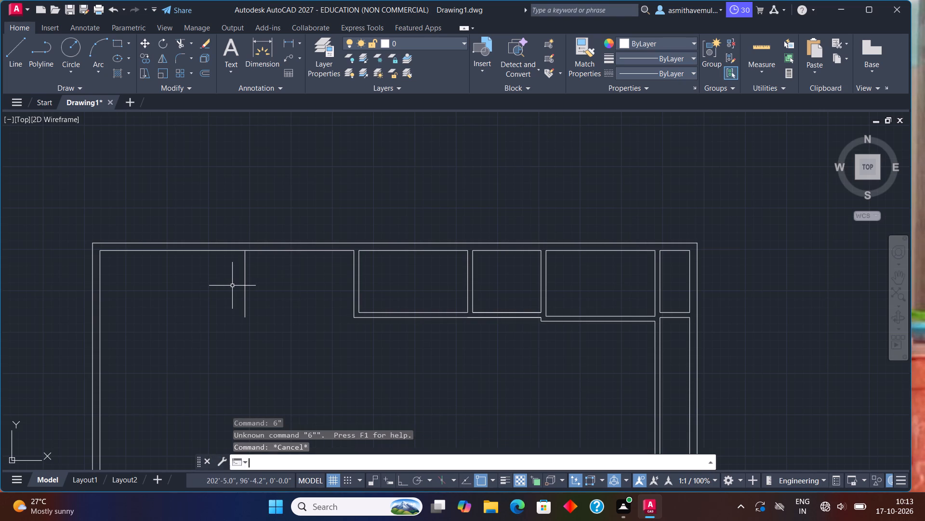
key(Return)
key(6)
key(shift+quotedbl)
key(Return)
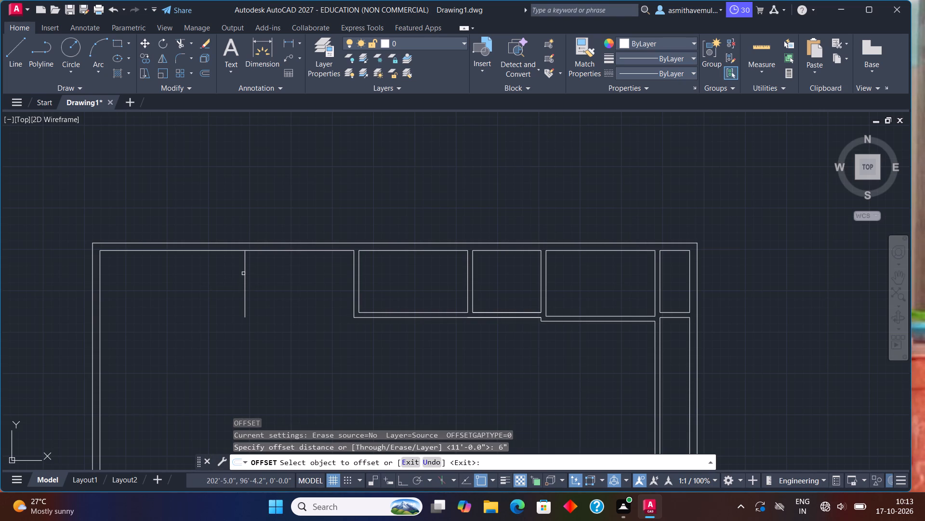
click(243, 274)
click(195, 268)
key(Escape)
Offset the left face of the new 6" partition 3' to the left.
scroll(192, 268, up, 1)
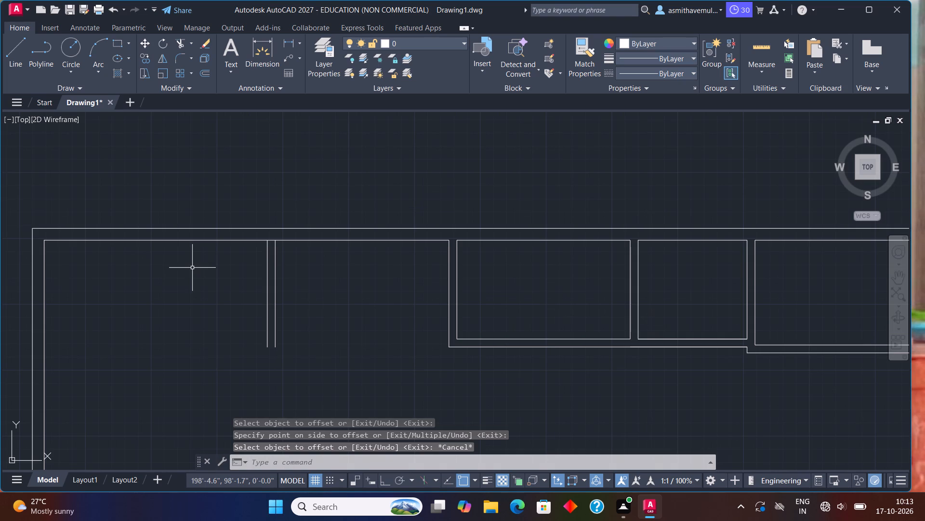
key(o)
key(Return)
key(3)
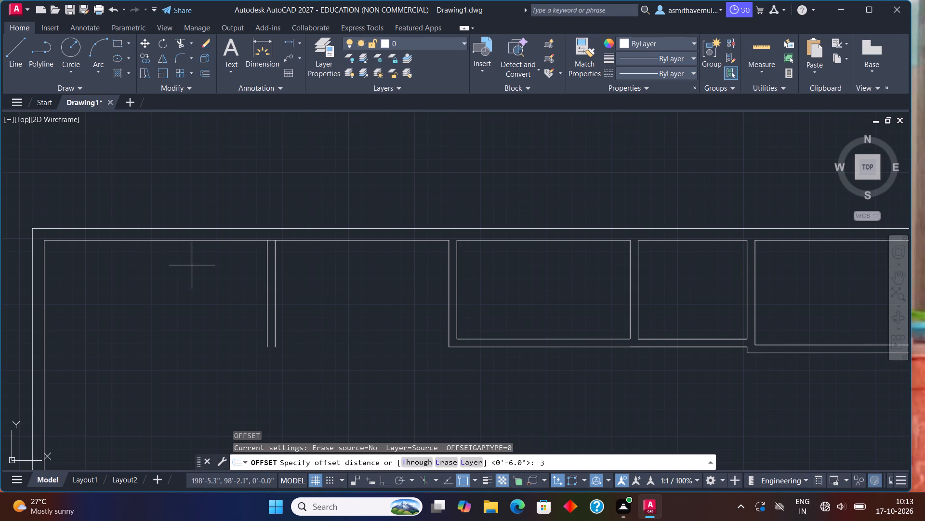
key(apostrophe)
key(Return)
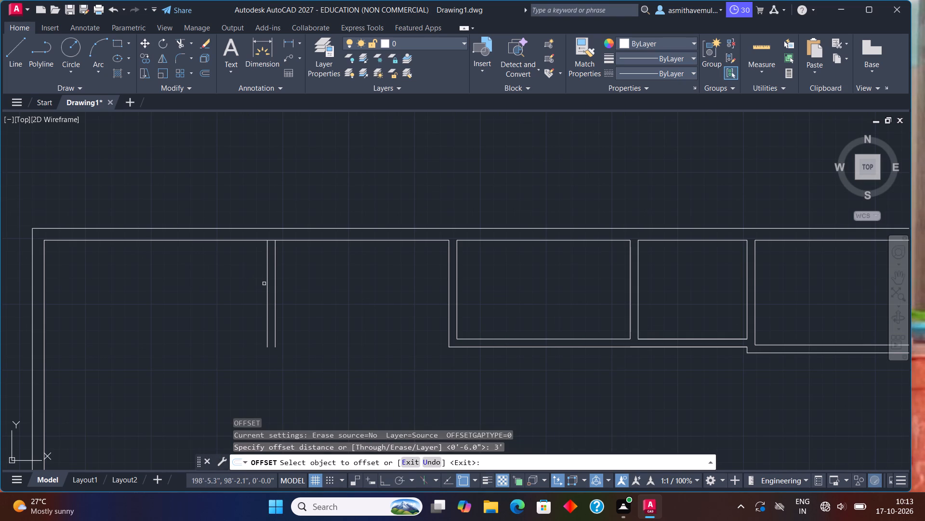
click(267, 288)
click(189, 288)
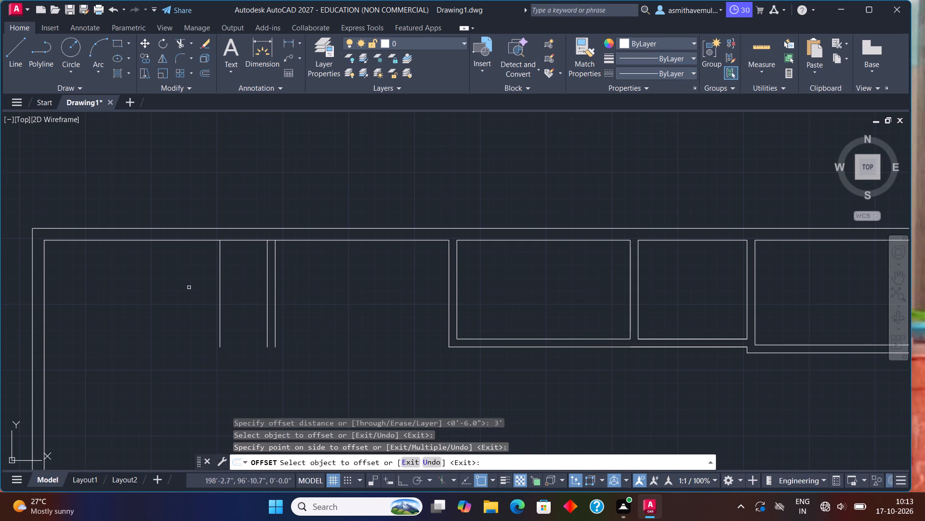
key(Escape)
Offset the leftmost new vertical line 9" to the left to form an outer wall thickness.
scroll(188, 288, up, 1)
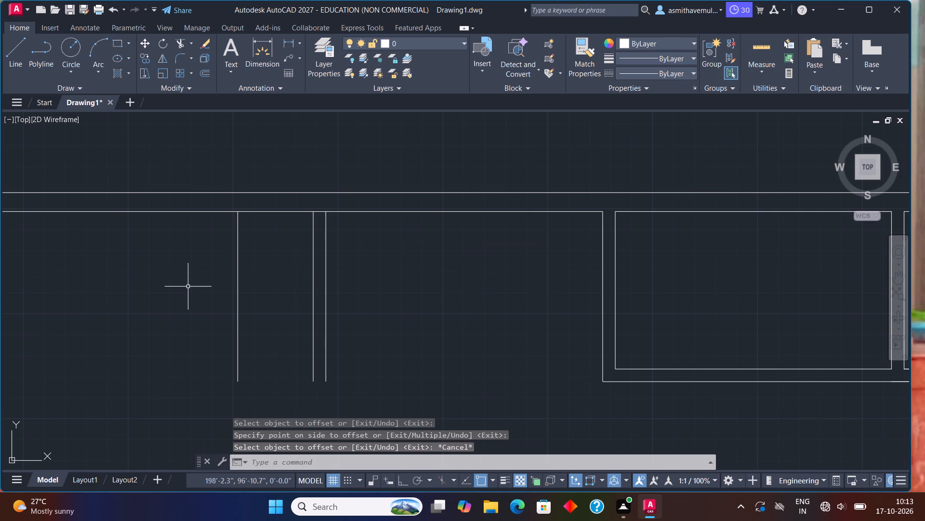
key(o)
key(Return)
text(9")
key(Return)
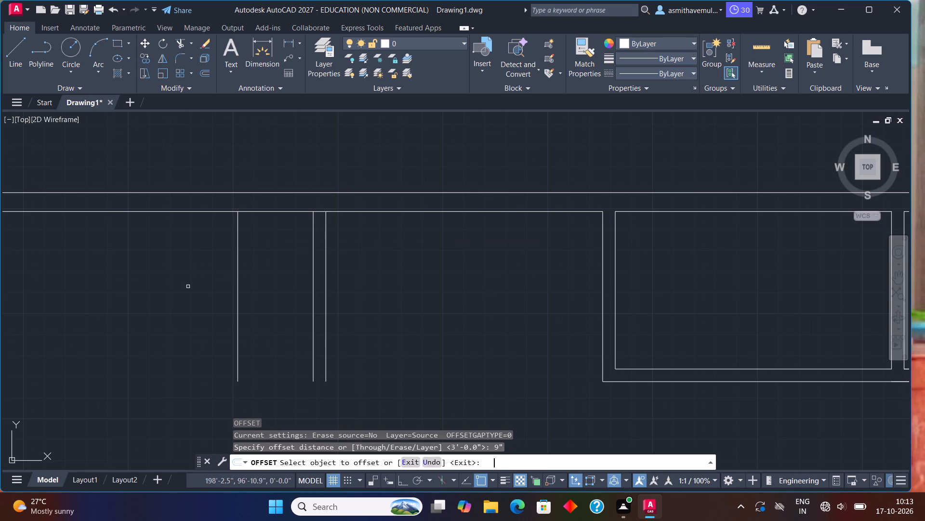
click(238, 312)
click(188, 325)
key(Escape)
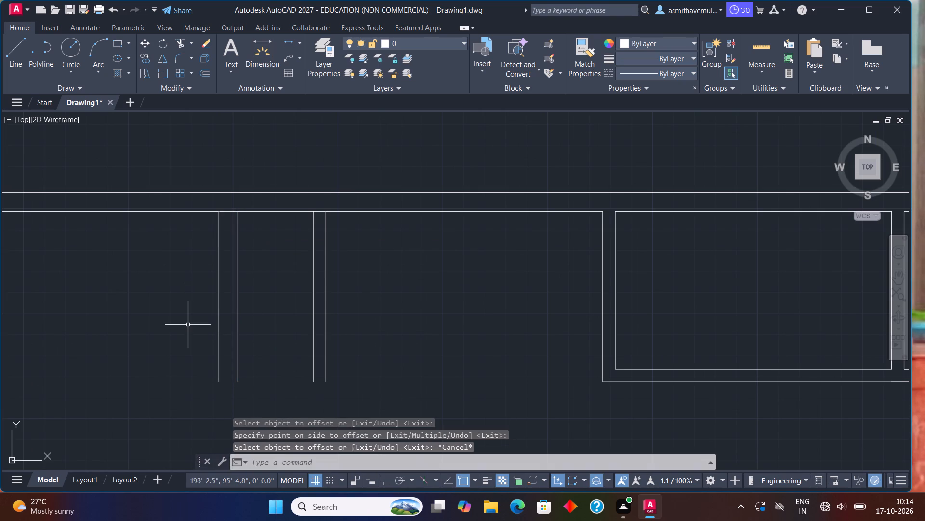
Extend both lines of the new 9" wall up to the top wall's outer line and down to the bottom wall.
text(EXTE)
text(ND)
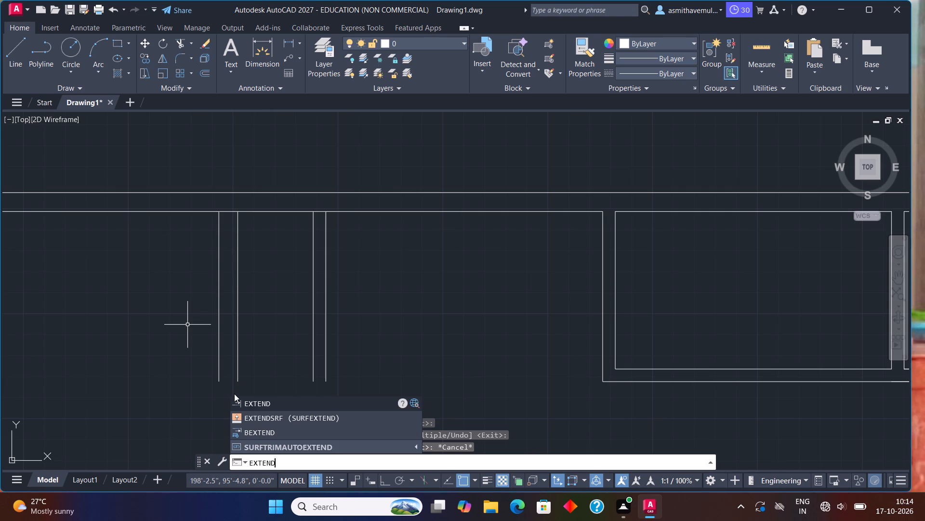
key(Return)
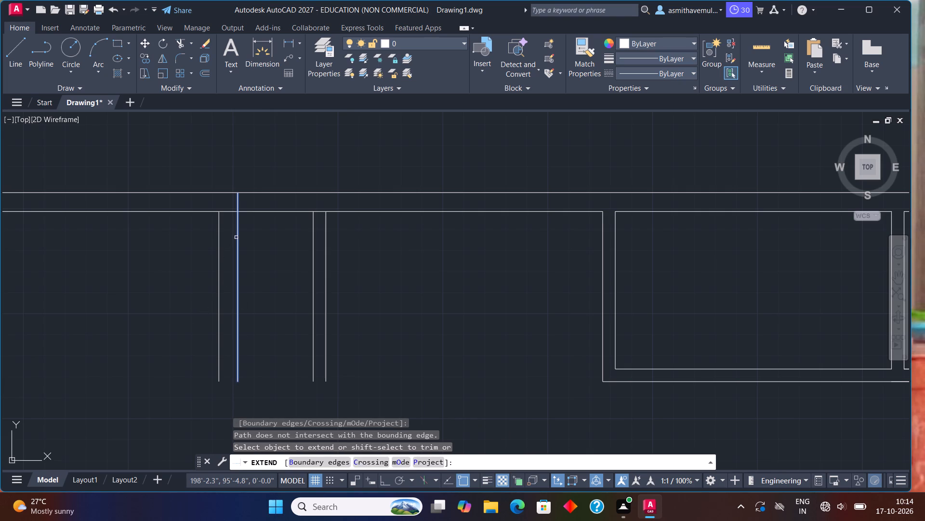
click(239, 230)
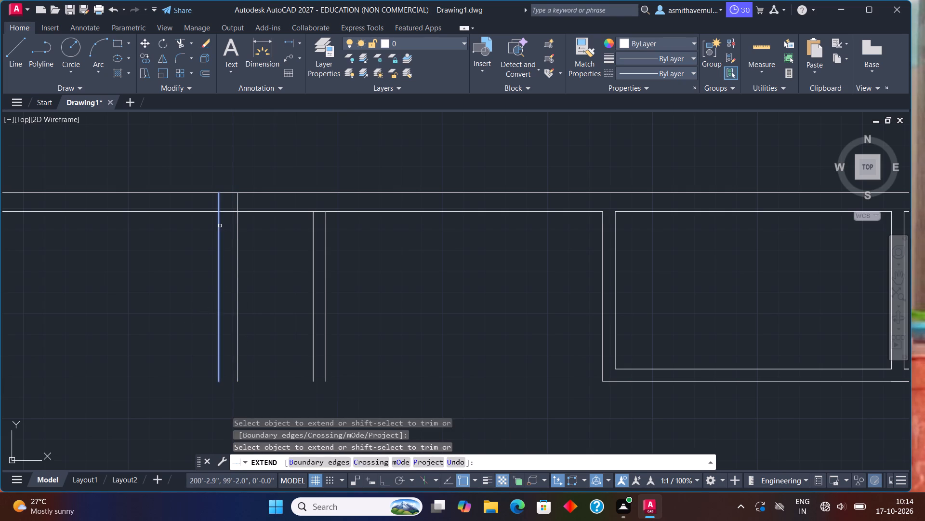
click(220, 226)
scroll(231, 236, down, 4)
middle_drag(259, 369, 310, 226)
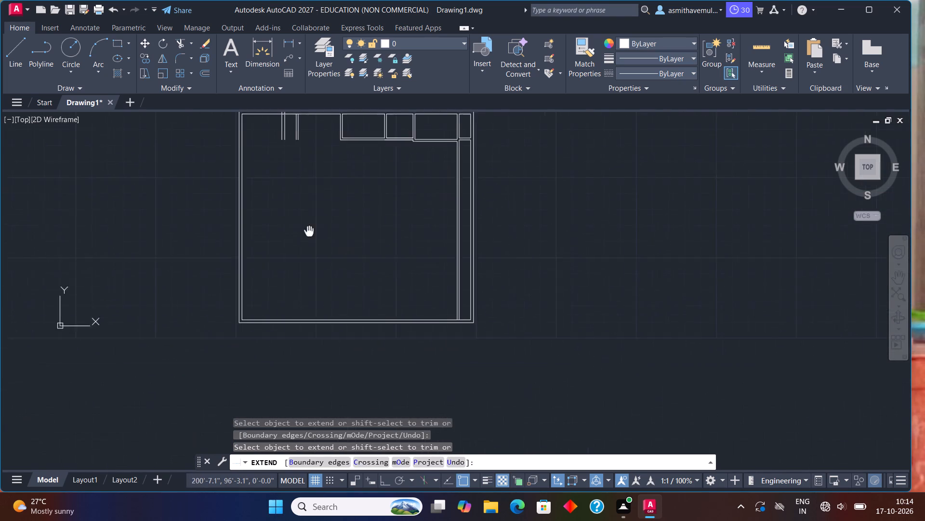
middle_drag(310, 226, 311, 224)
click(289, 128)
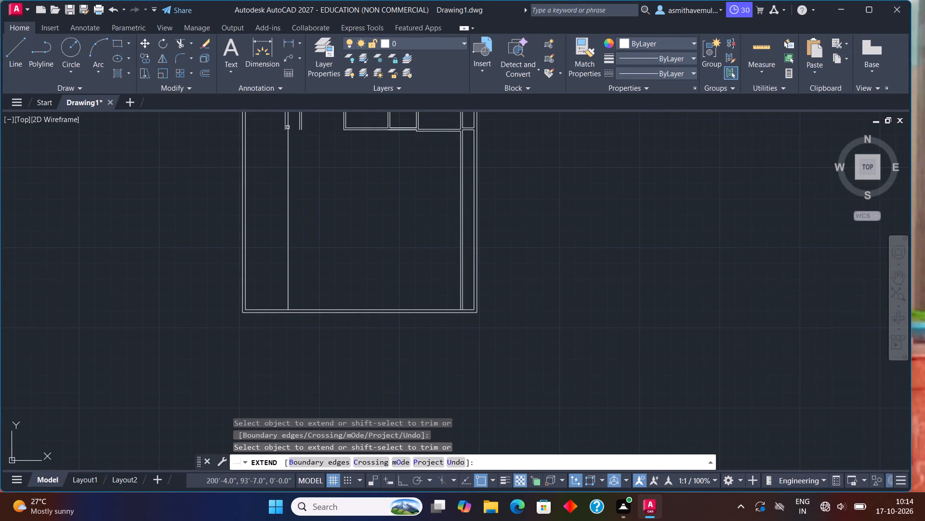
click(284, 125)
key(Escape)
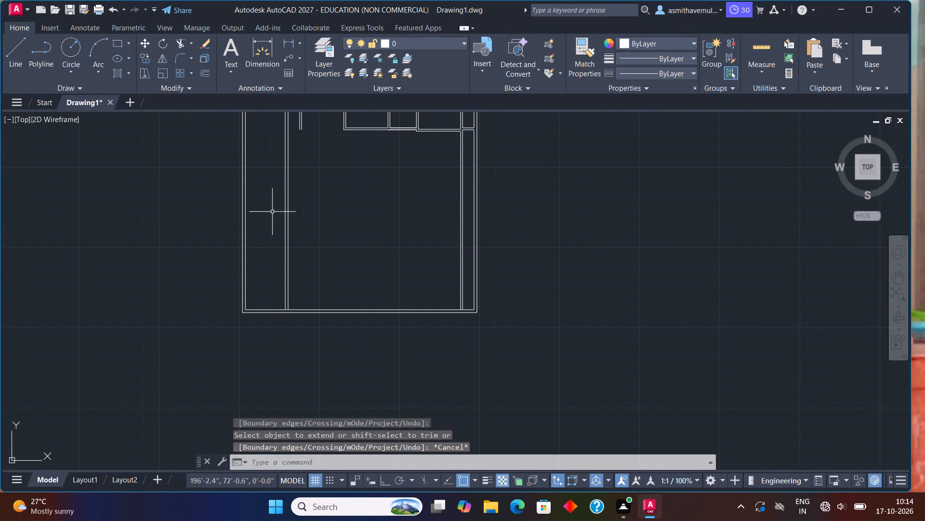
Extend the new wall's outer face to the bottom outer line and trim away the old left wall and the top and bottom lines beyond.
text(TRIM)
key(Return)
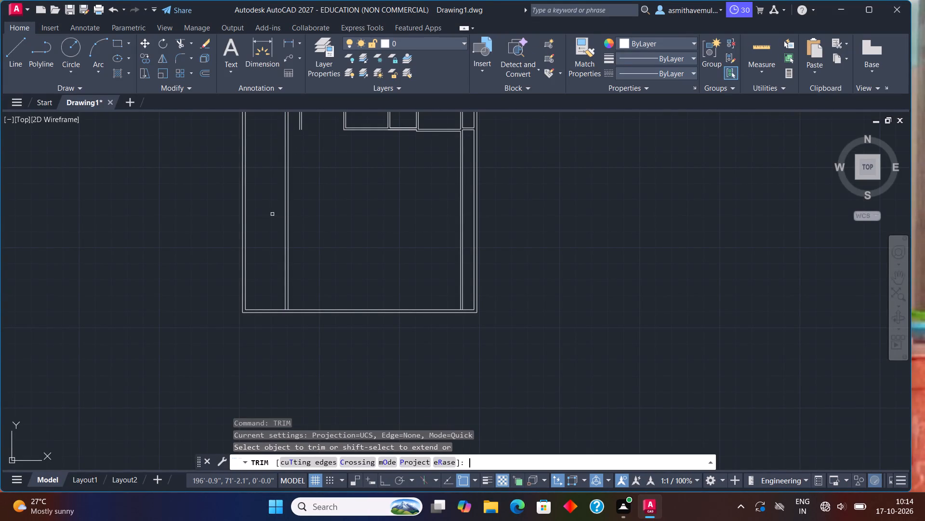
scroll(283, 305, up, 2)
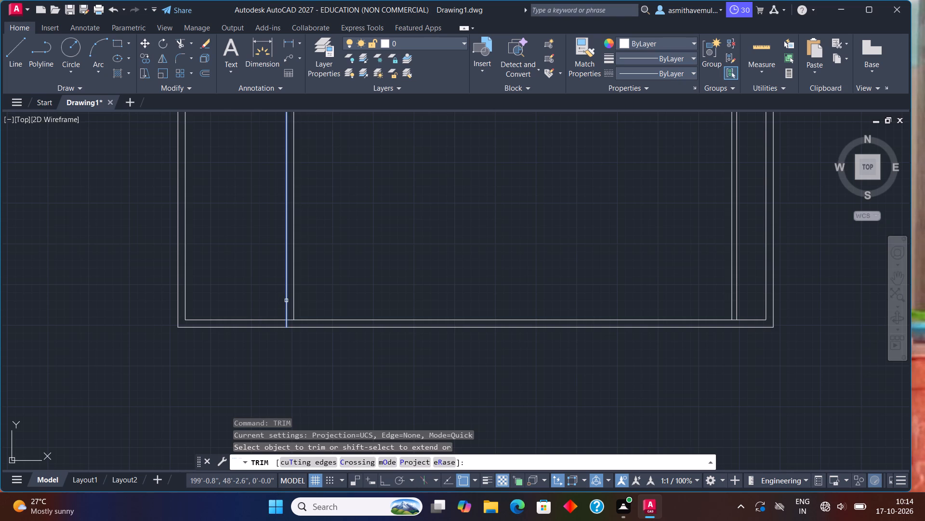
shift+click(286, 301)
drag(274, 354, 216, 273)
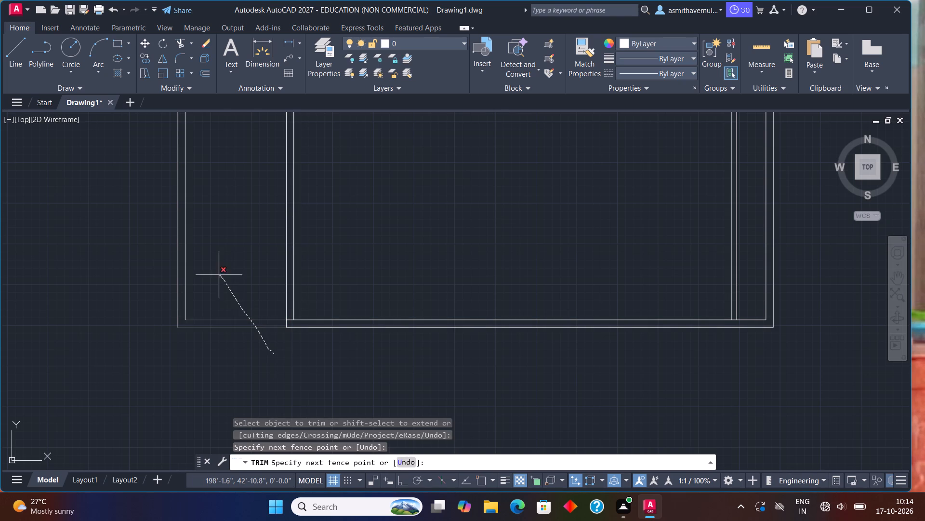
drag(216, 273, 149, 309)
scroll(192, 275, down, 1)
middle_drag(193, 274, 215, 327)
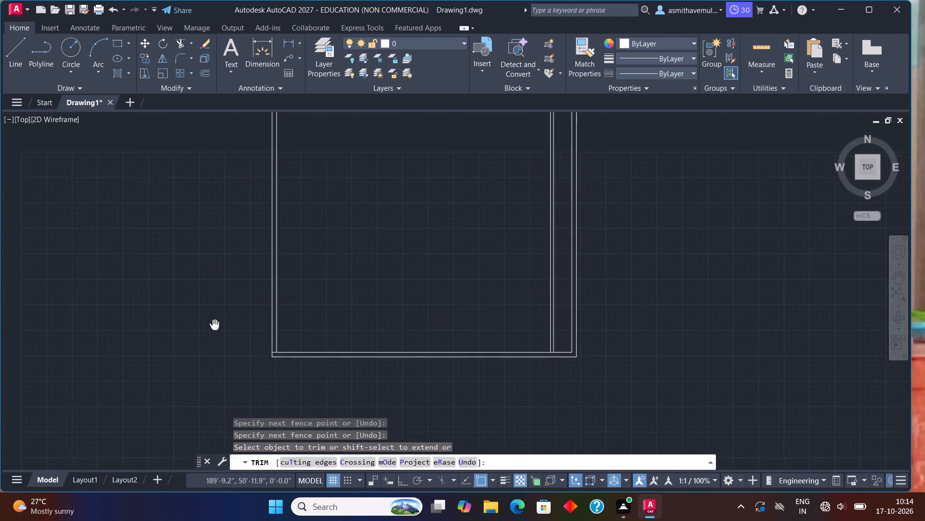
middle_drag(215, 327, 226, 385)
middle_drag(242, 289, 240, 408)
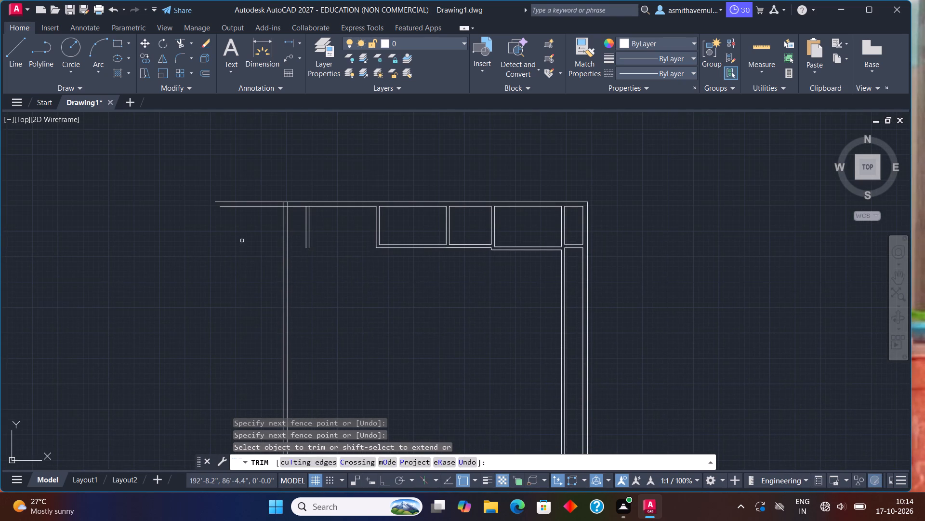
drag(242, 240, 252, 166)
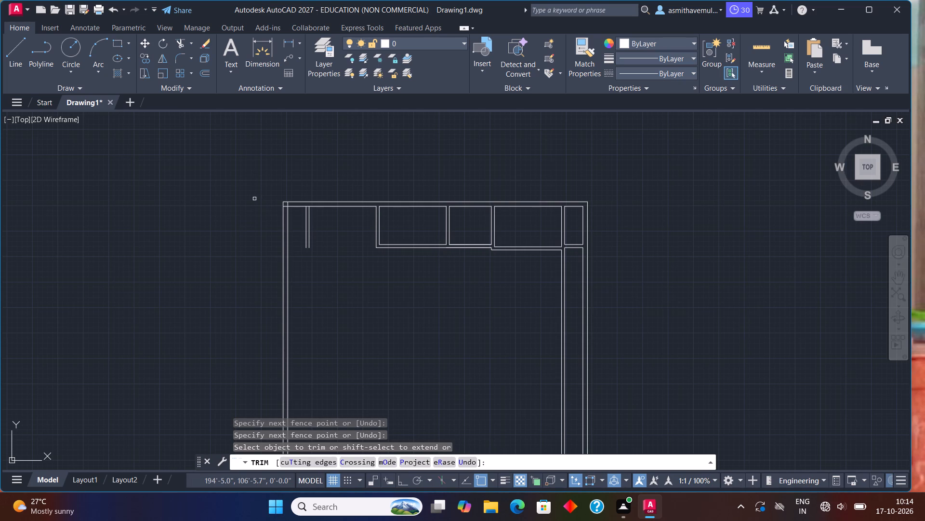
Extend both lines of the short 6" partition beside the new left wall down to the bottom wall.
scroll(257, 195, up, 1)
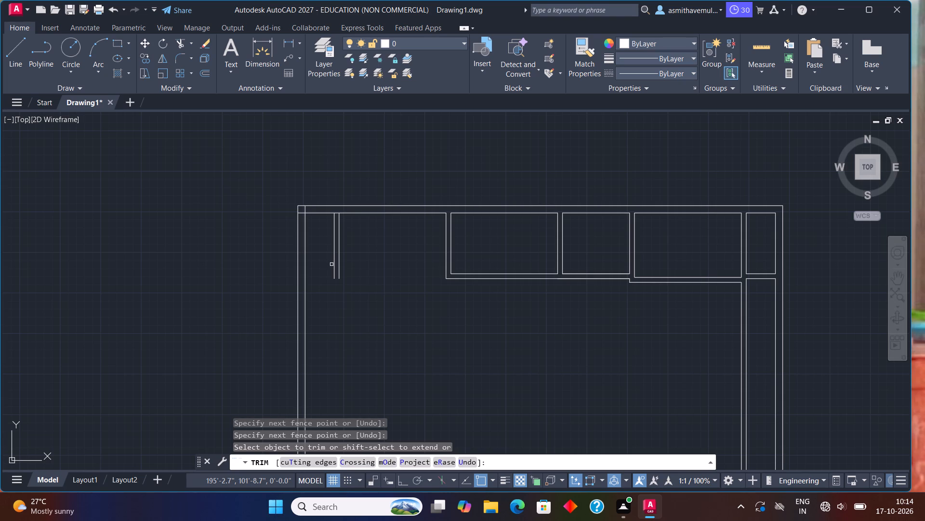
shift+scroll(333, 269, down, 1)
shift+middle_drag(344, 311, 344, 237)
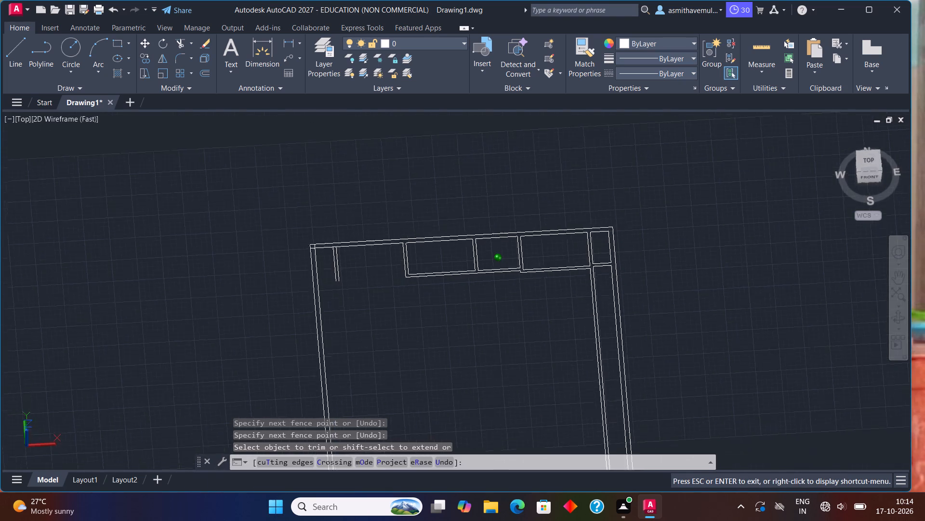
shift+middle_drag(344, 237, 353, 194)
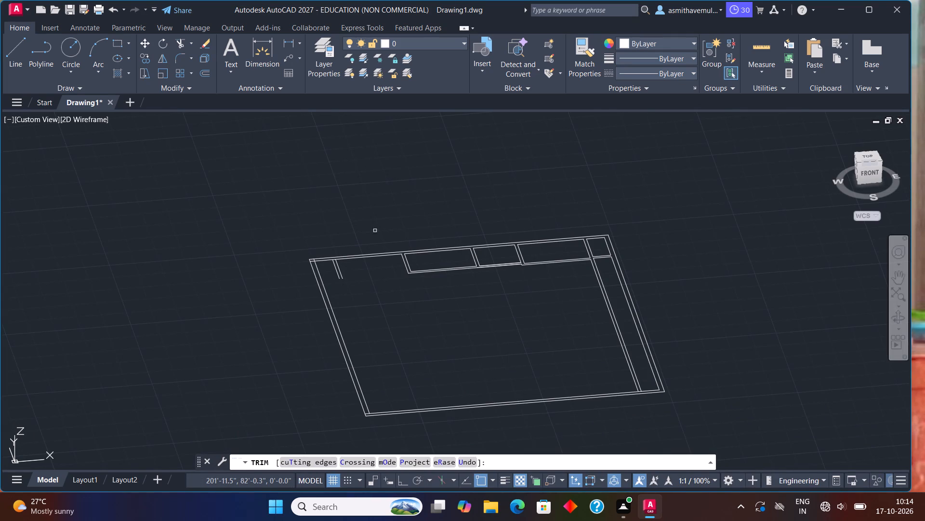
click(871, 154)
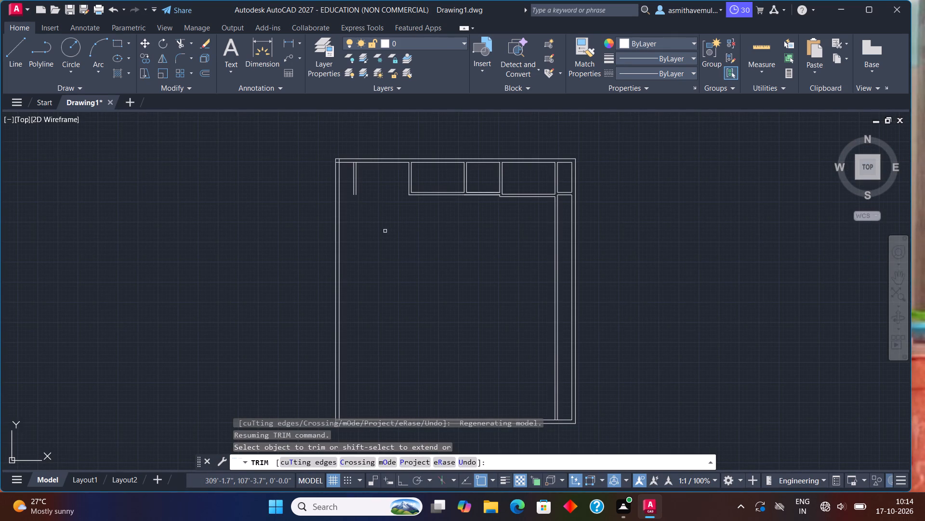
shift+click(354, 187)
shift+click(356, 187)
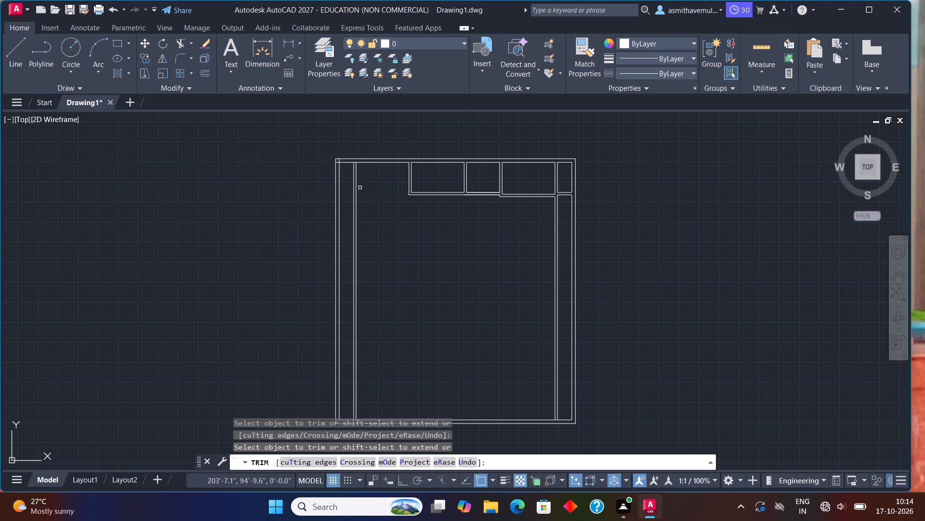
Trim the top wall's inner line between the left partition's faces and the overlapping line pieces at the top-left wall corner.
scroll(389, 260, up, 1)
middle_drag(386, 255, 381, 429)
scroll(313, 271, up, 3)
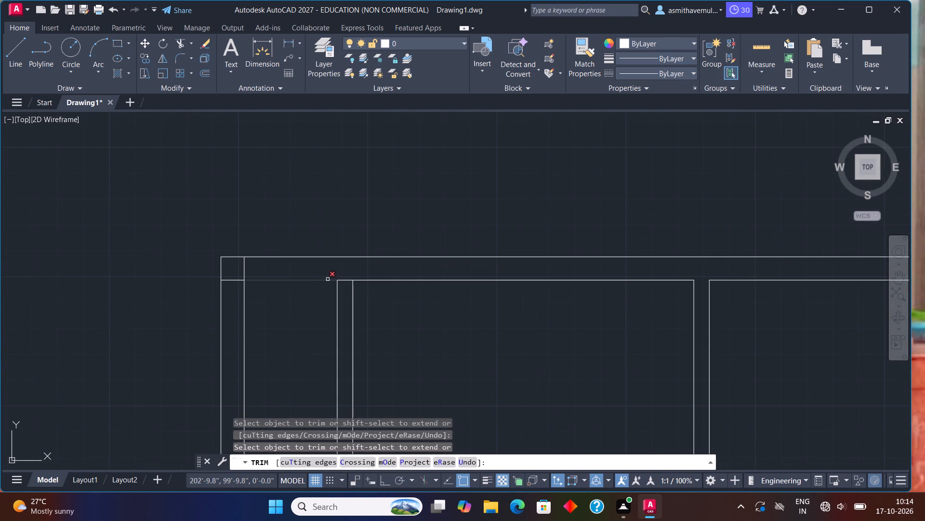
click(343, 280)
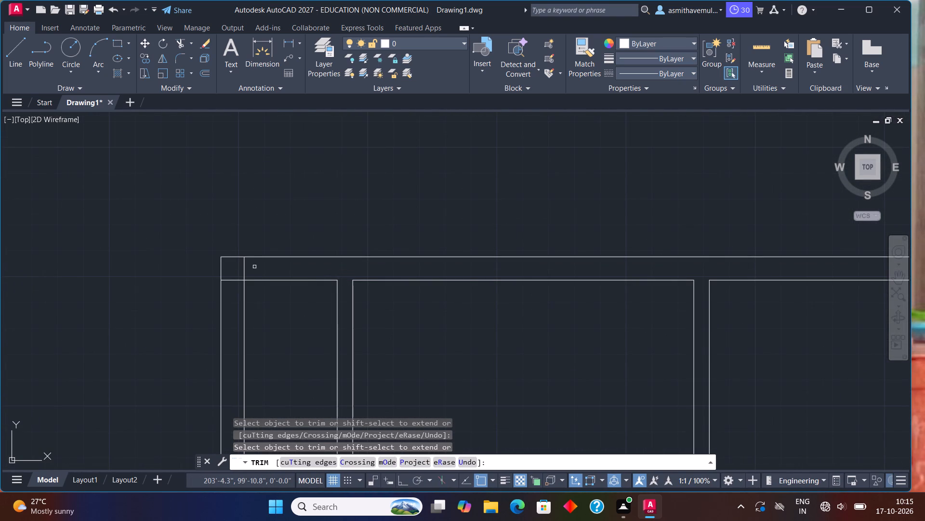
drag(253, 267, 228, 296)
Trim the bottom wall's inner line at the bottom-left wall corner and between the two faces of the left partition.
scroll(289, 293, down, 2)
scroll(337, 330, down, 1)
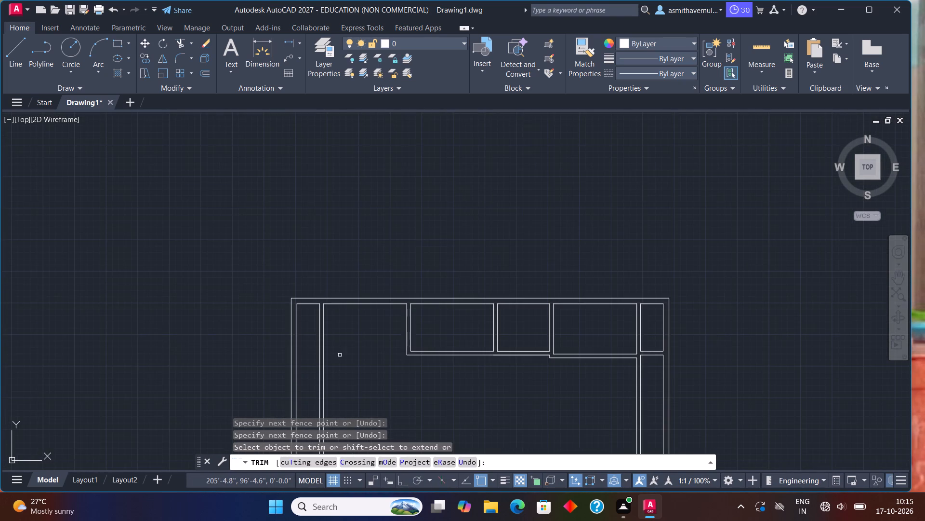
middle_drag(338, 370, 387, 119)
middle_drag(251, 415, 366, 152)
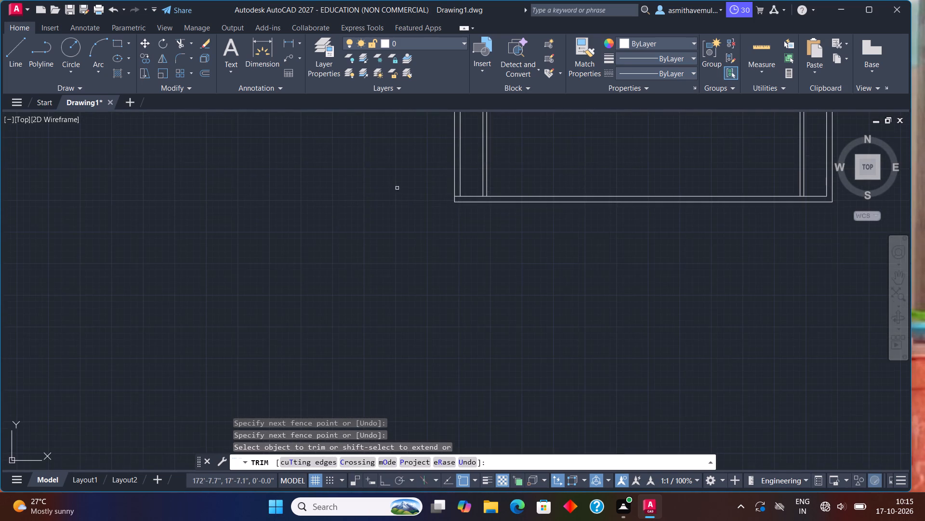
scroll(462, 215, up, 2)
scroll(493, 163, up, 2)
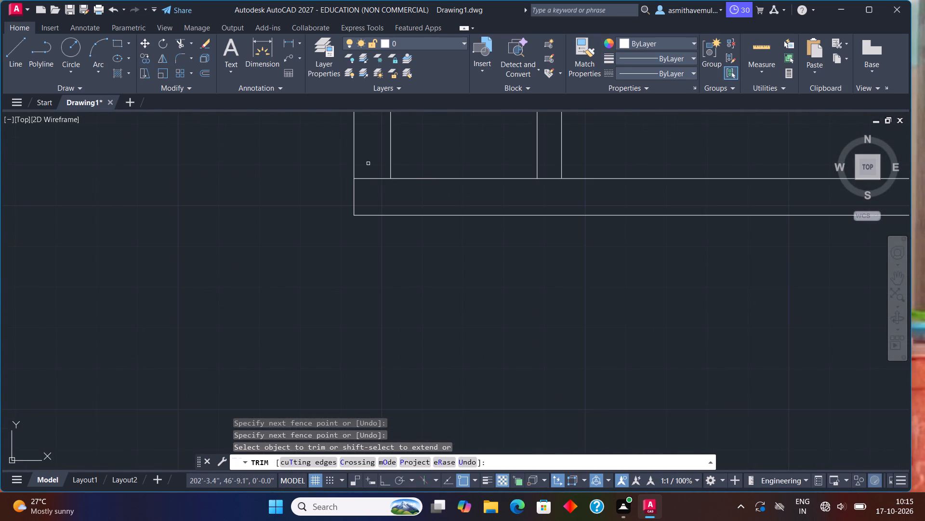
drag(368, 164, 368, 173)
drag(372, 185, 372, 153)
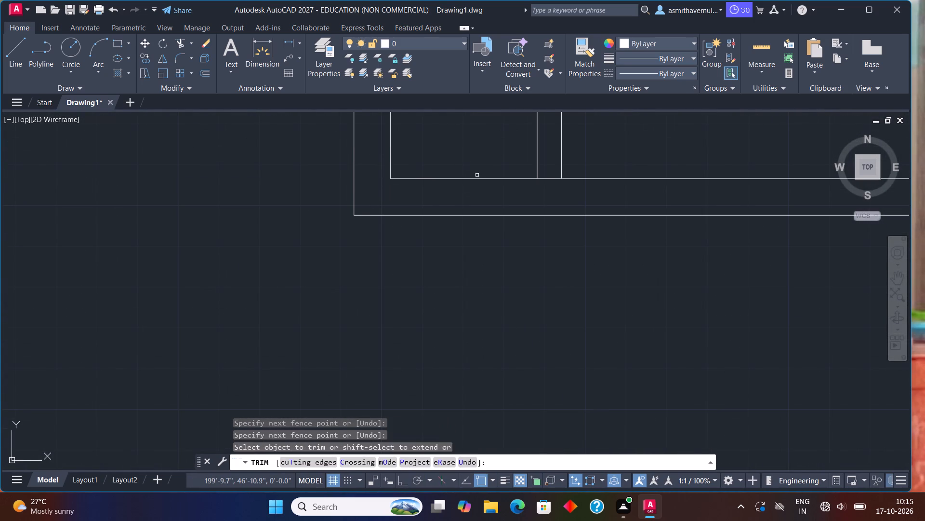
drag(547, 165, 547, 174)
click(547, 191)
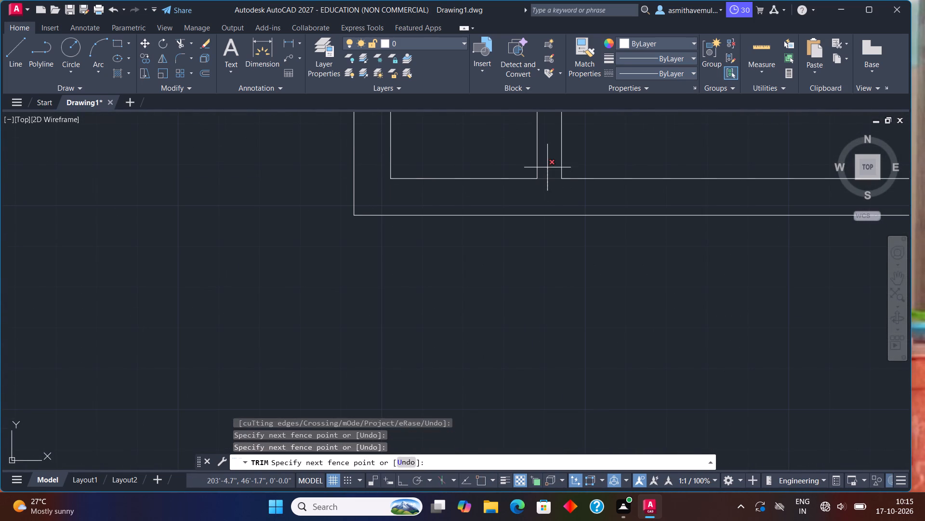
click(547, 160)
Trim the bottom wall's inner line between the two faces of the right partition.
scroll(550, 201, down, 4)
middle_drag(617, 271, 358, 336)
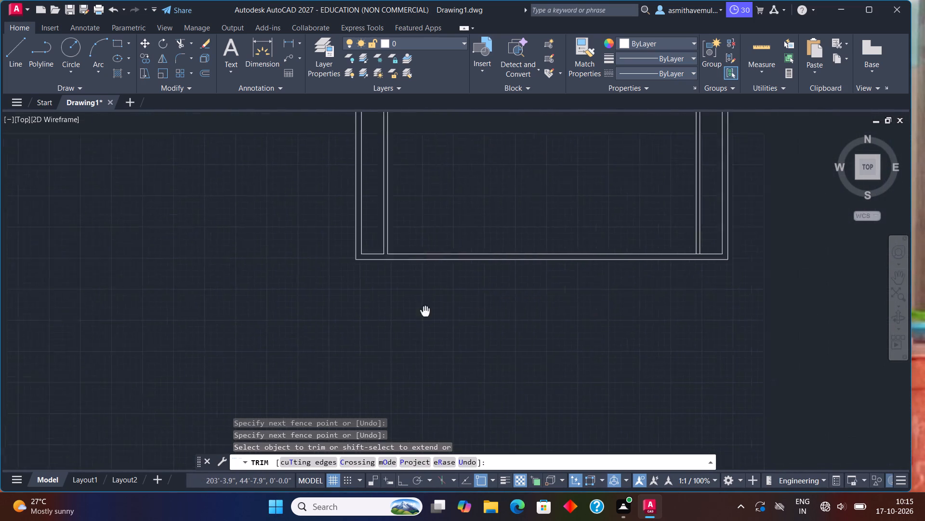
middle_drag(358, 336, 341, 343)
scroll(586, 305, up, 3)
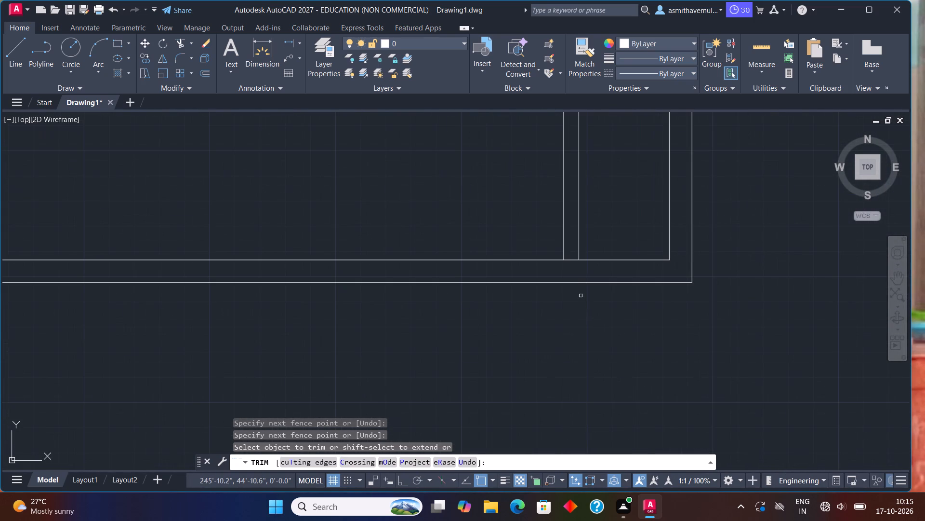
drag(574, 270, 565, 234)
scroll(565, 234, down, 1)
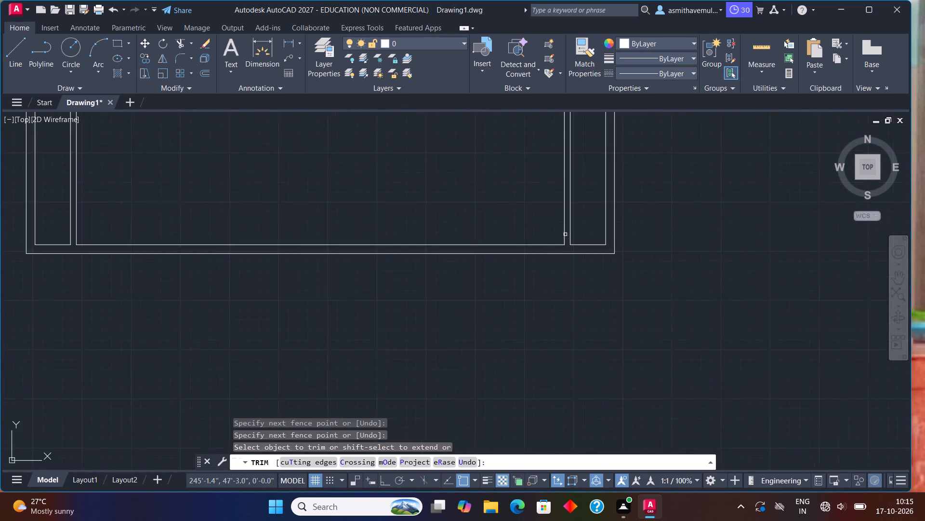
scroll(565, 235, down, 2)
middle_drag(535, 239, 539, 410)
scroll(526, 332, down, 1)
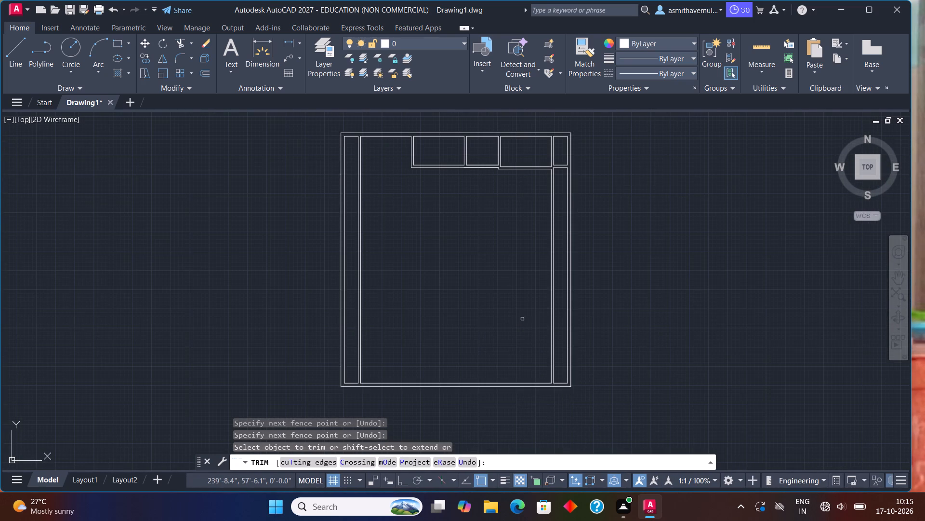
middle_drag(506, 278, 513, 382)
scroll(460, 334, up, 1)
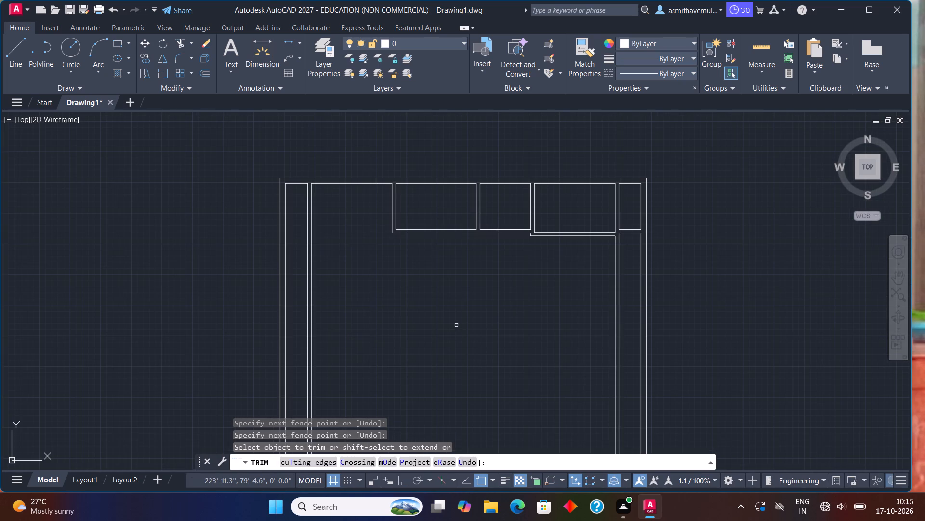
key(Escape)
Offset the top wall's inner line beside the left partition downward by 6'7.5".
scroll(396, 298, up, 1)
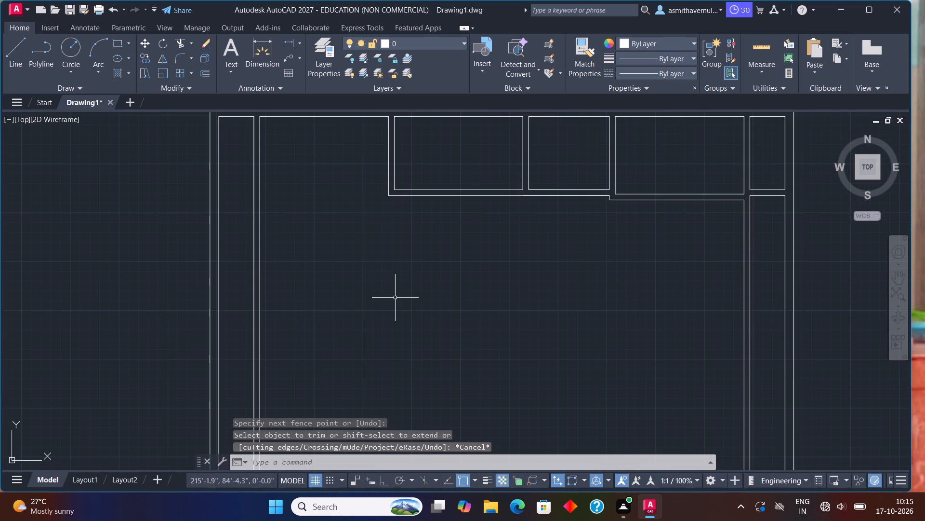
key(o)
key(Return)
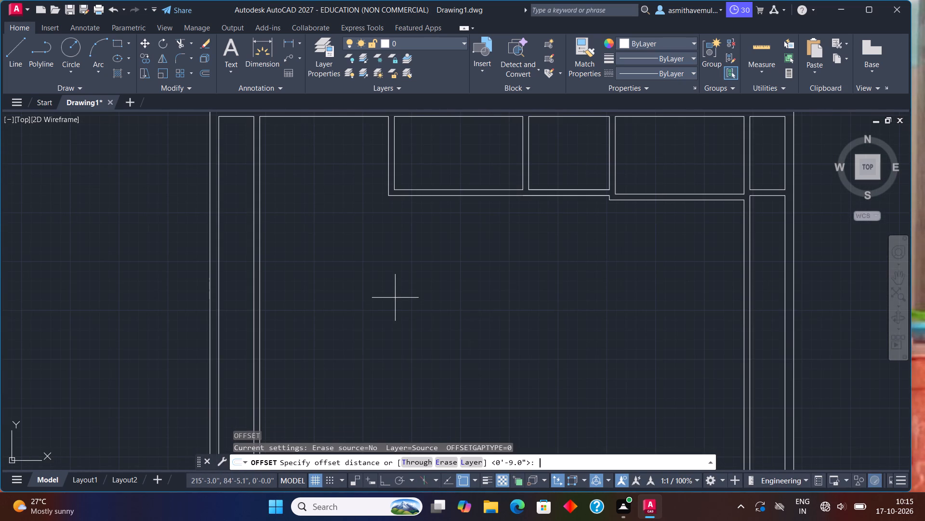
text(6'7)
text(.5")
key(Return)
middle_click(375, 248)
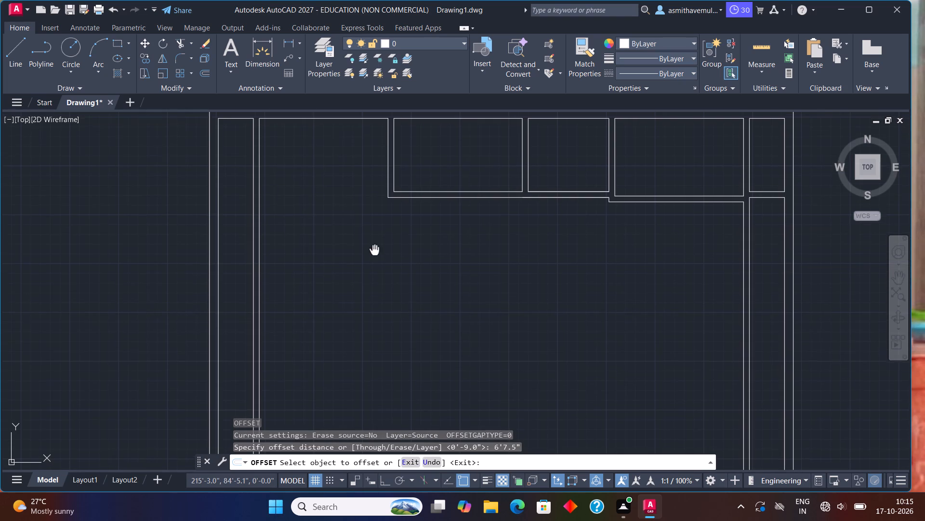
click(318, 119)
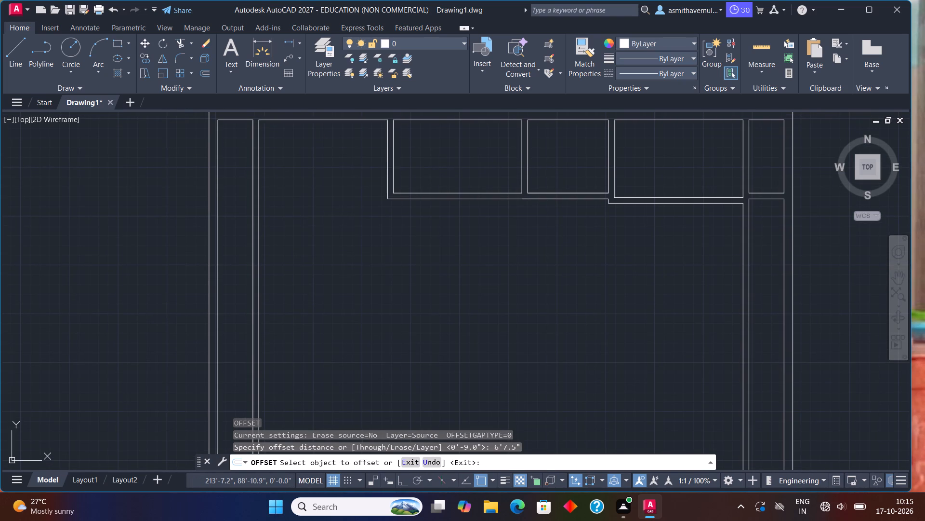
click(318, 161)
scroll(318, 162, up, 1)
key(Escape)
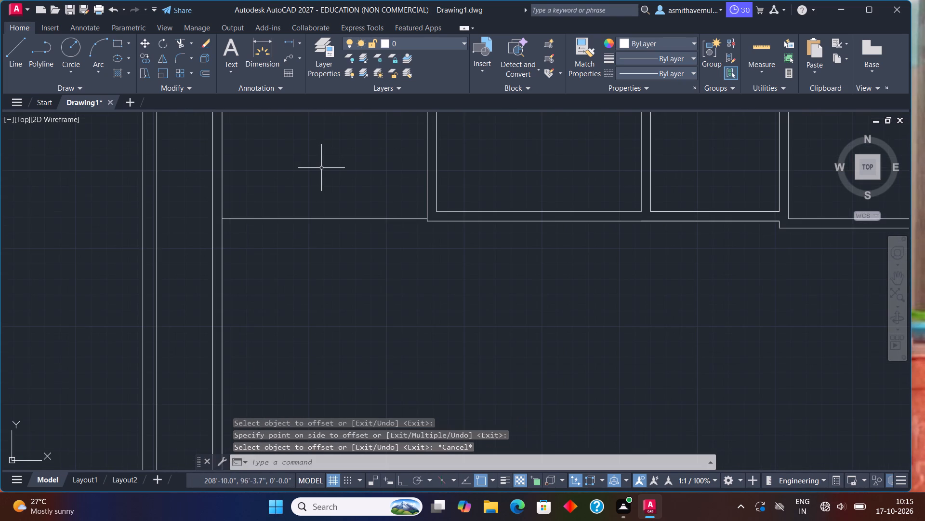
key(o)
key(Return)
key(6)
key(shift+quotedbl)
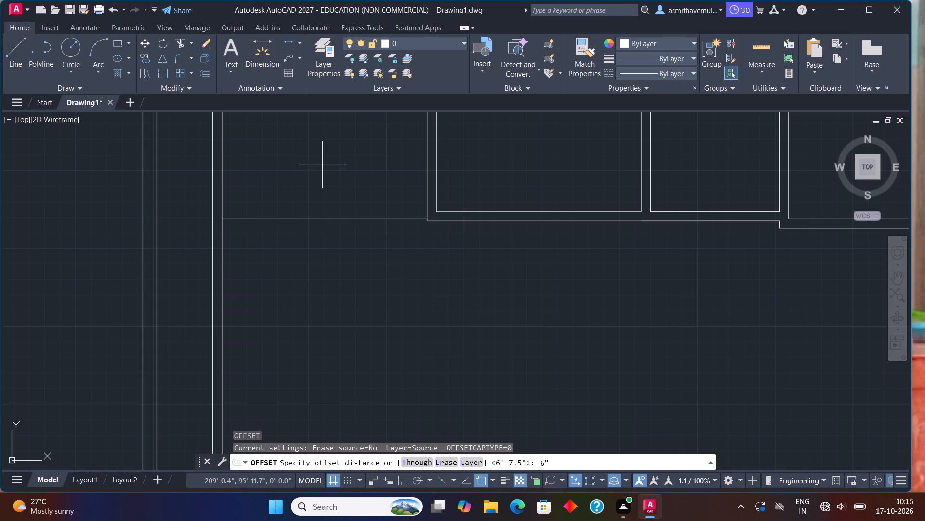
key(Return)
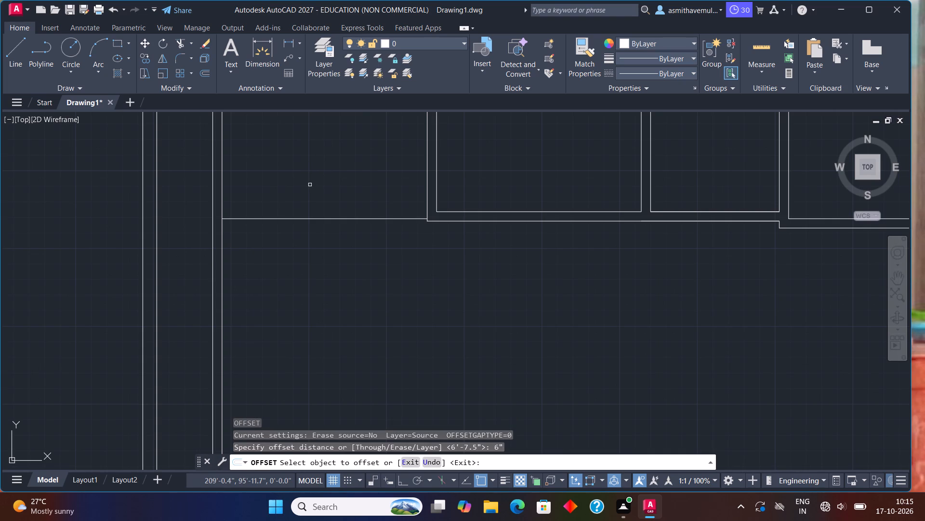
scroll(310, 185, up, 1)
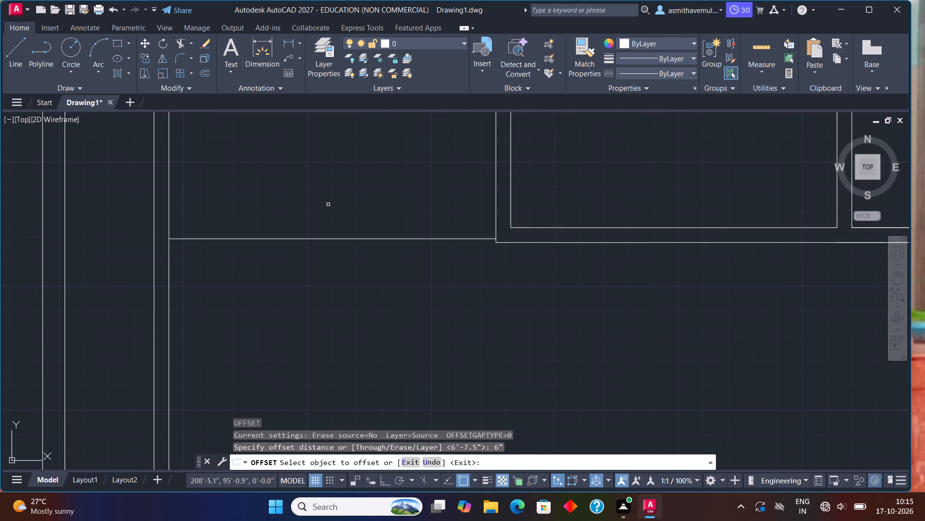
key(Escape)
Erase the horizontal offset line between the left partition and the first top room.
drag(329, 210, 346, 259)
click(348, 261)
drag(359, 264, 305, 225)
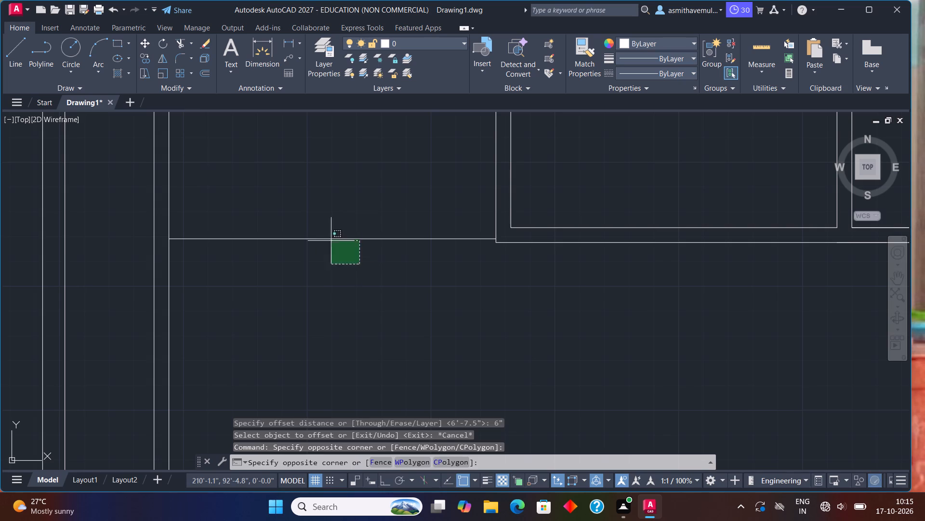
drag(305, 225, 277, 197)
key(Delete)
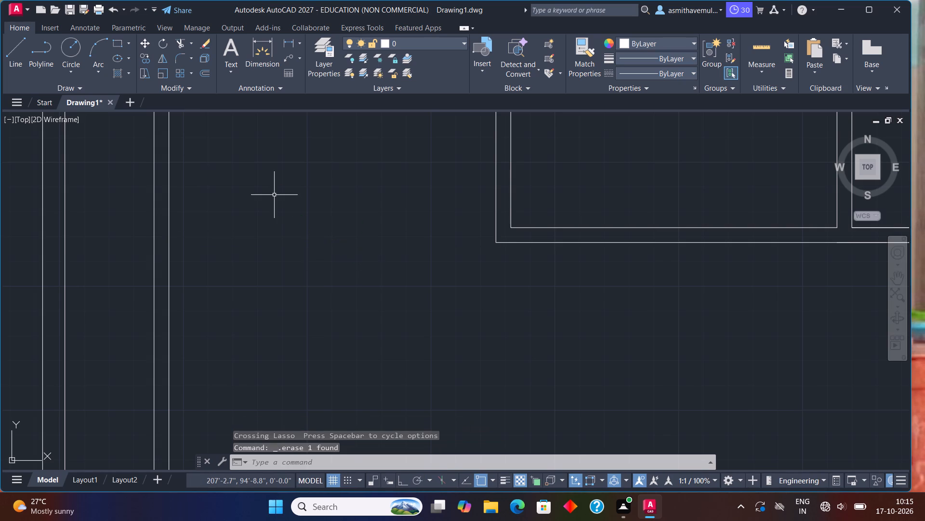
Extend both lines of the horizontal partition below the top rooms leftward to the left vertical partition.
text(EXT)
text(END)
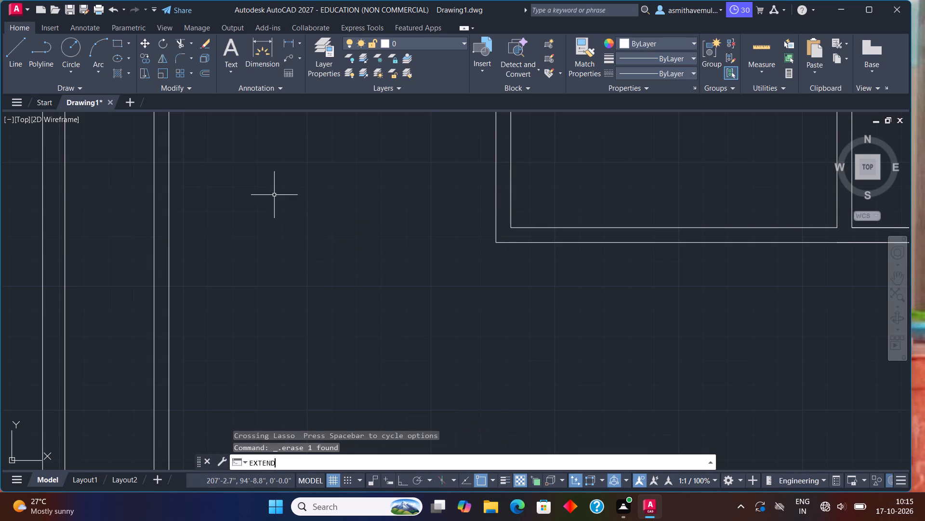
key(Return)
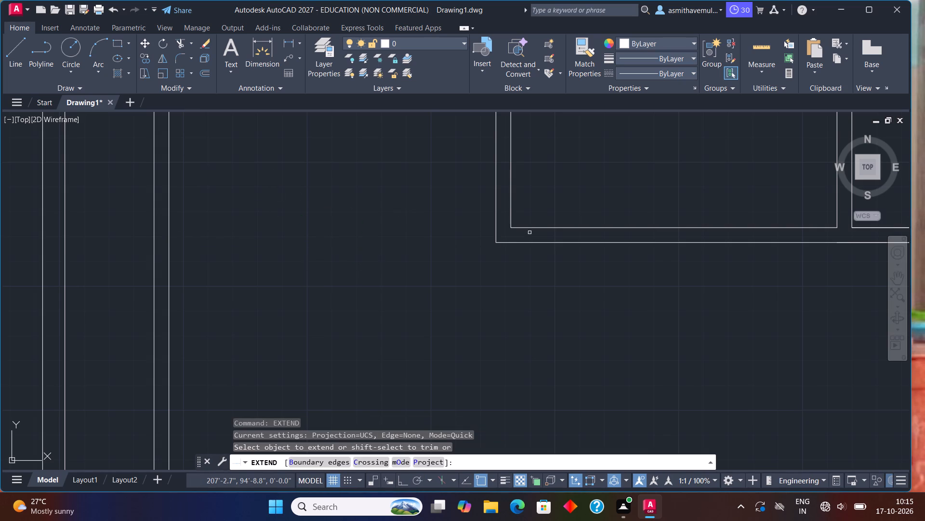
click(526, 245)
click(501, 236)
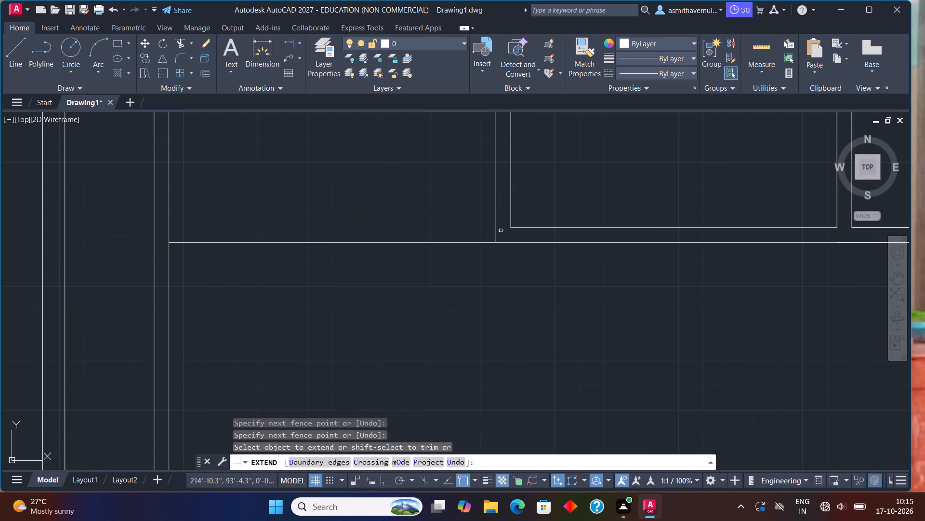
click(512, 228)
click(508, 227)
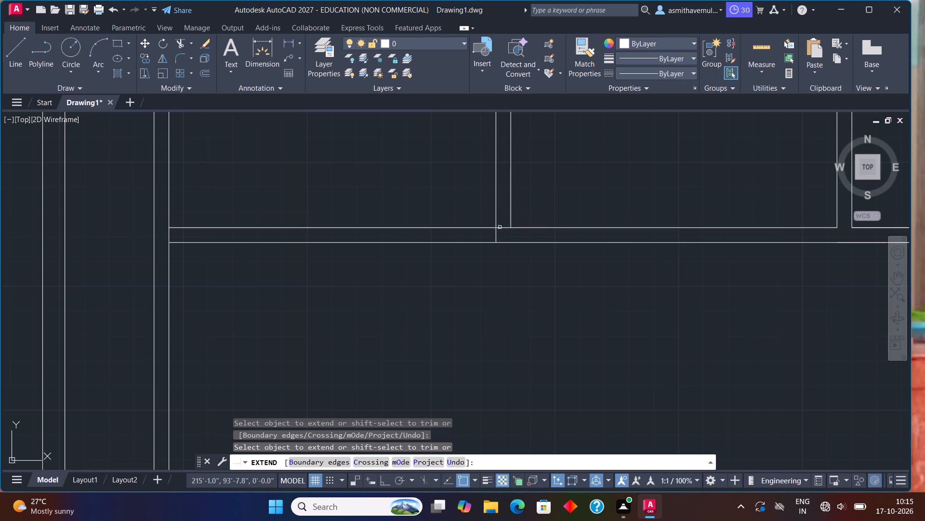
key(Escape)
Trim the line pieces crossing the extended horizontal partition at the room divider and at the left partition's inner face.
text(TRIM)
key(Return)
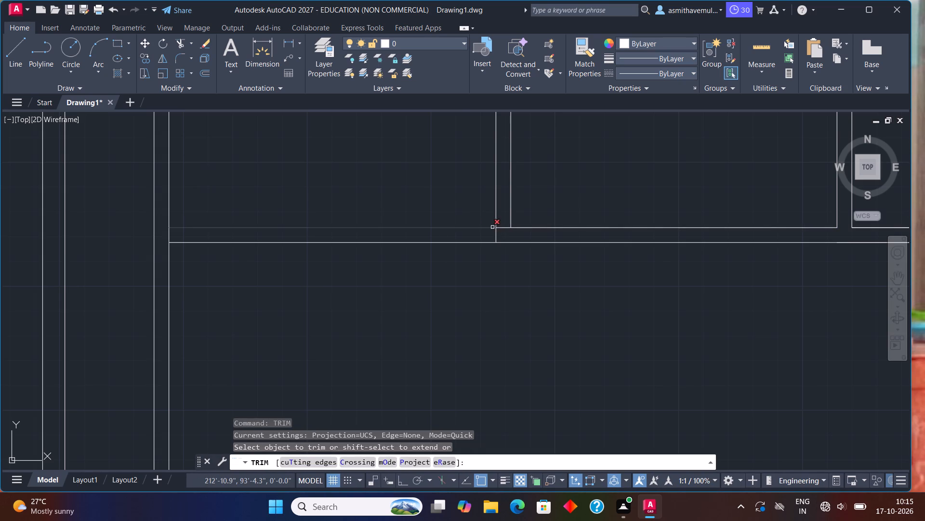
drag(500, 221, 496, 233)
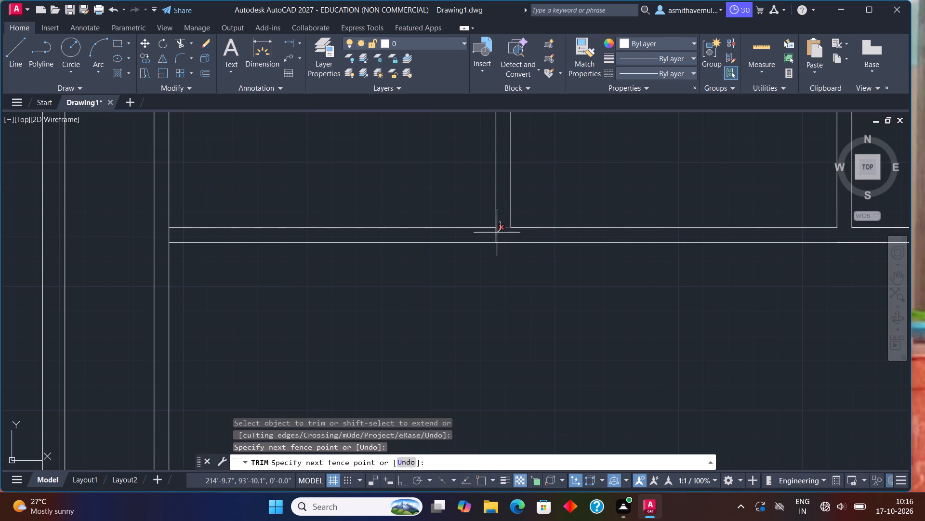
drag(496, 233, 489, 234)
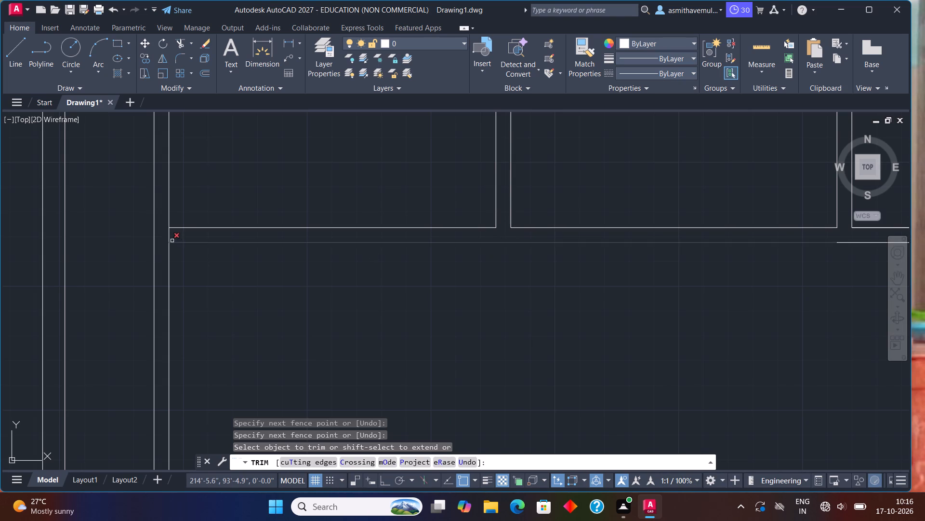
click(168, 238)
key(Escape)
Offset the lower line of the horizontal partition below the top rooms downward by 14'.
scroll(297, 214, down, 1)
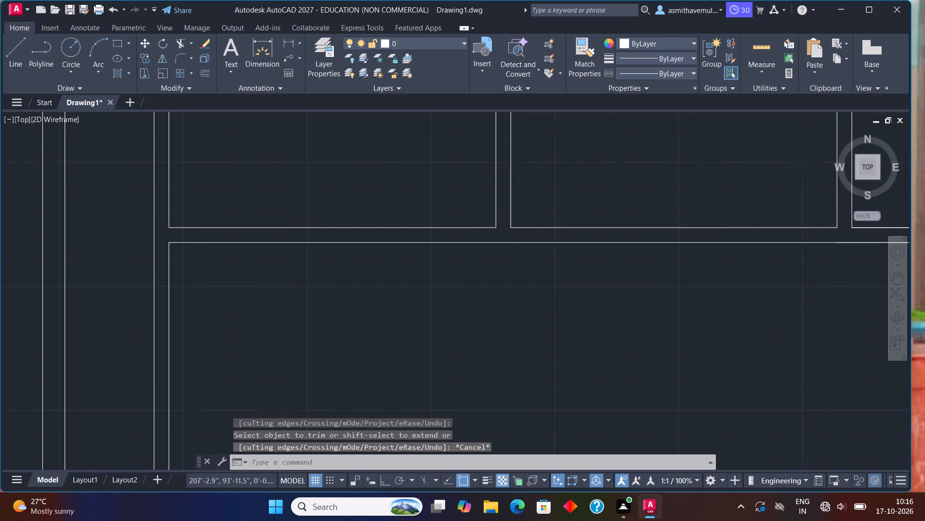
scroll(297, 214, down, 2)
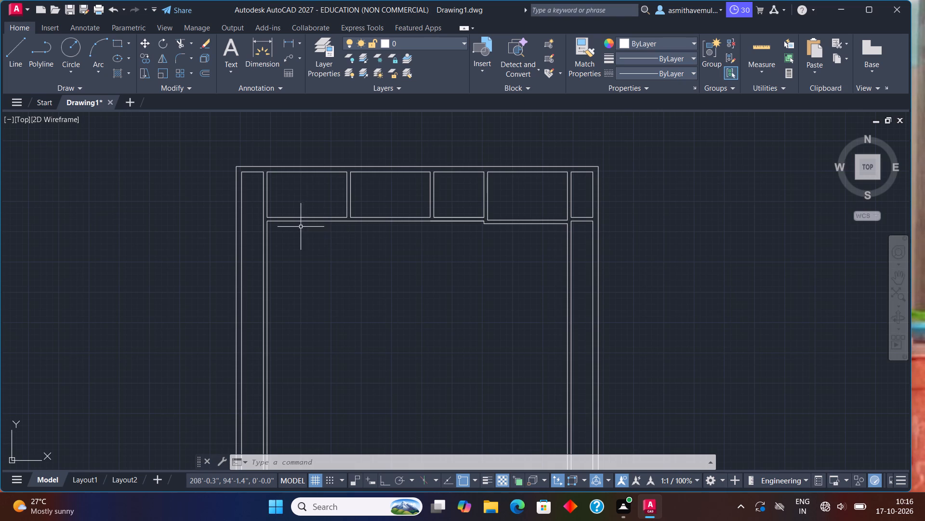
scroll(288, 229, up, 1)
key(o)
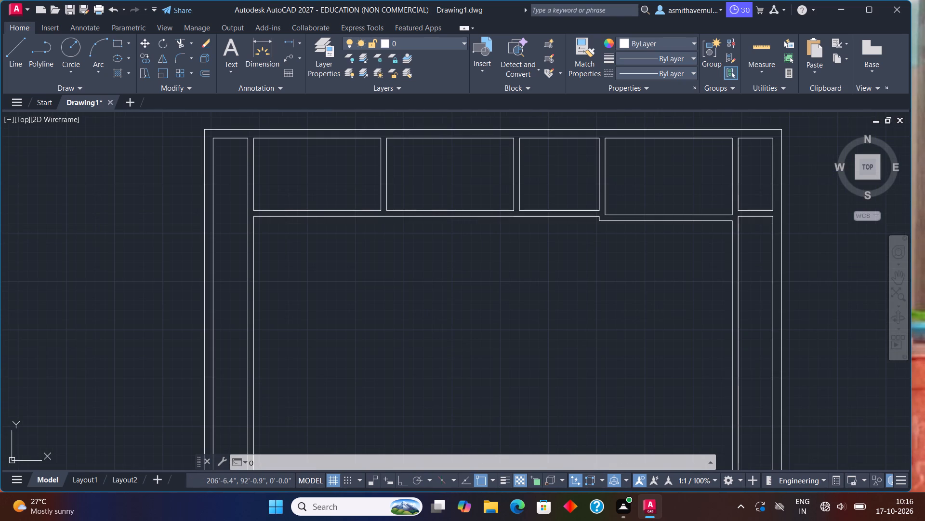
key(Return)
text(14')
key(Return)
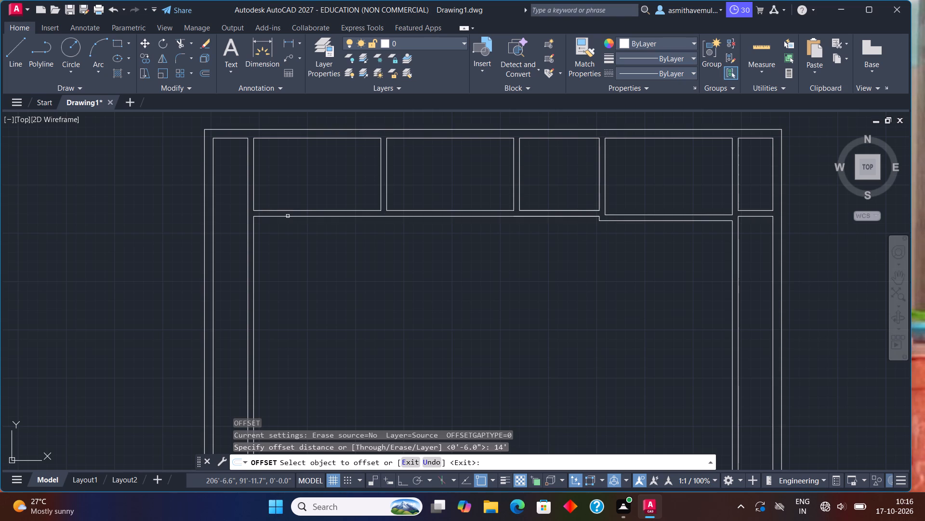
click(288, 216)
click(332, 309)
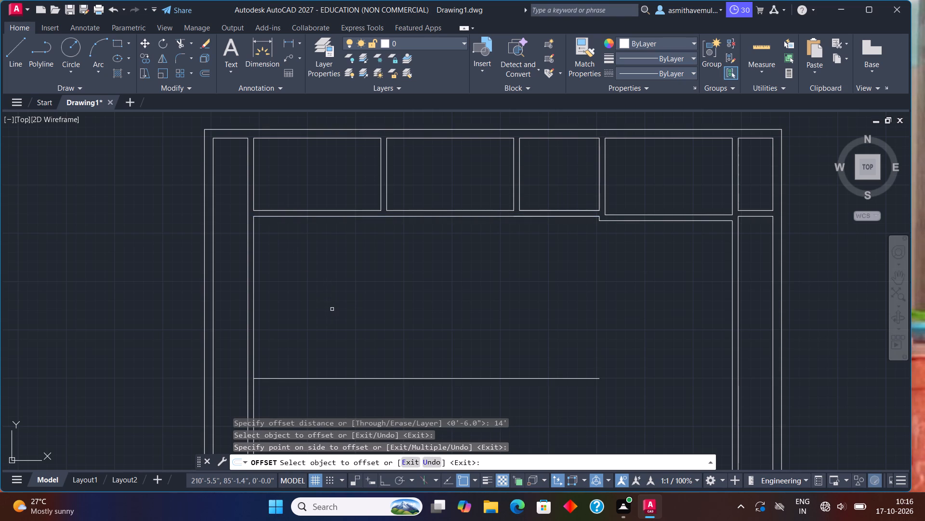
Offset the new horizontal line 14' below the top rooms' partition downward by 6" to form a second partition.
key(Escape)
key(o)
key(Return)
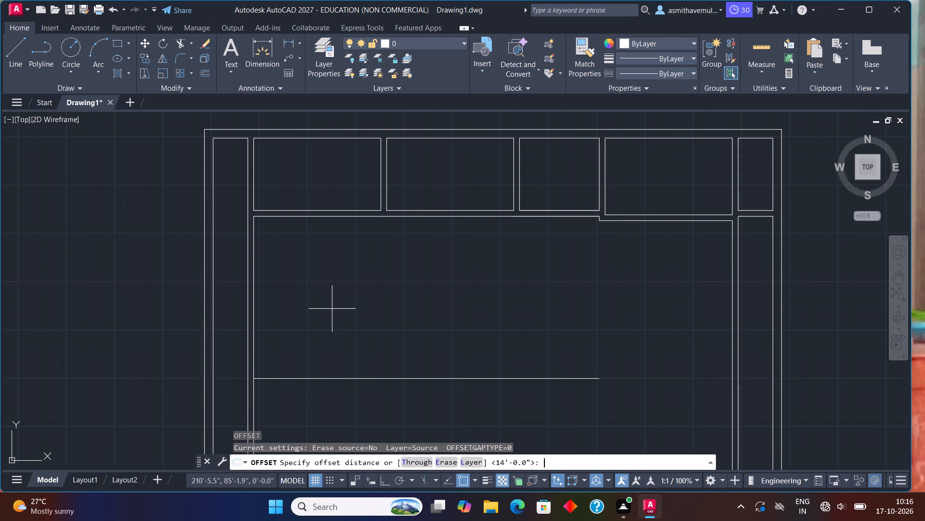
text(6")
key(Return)
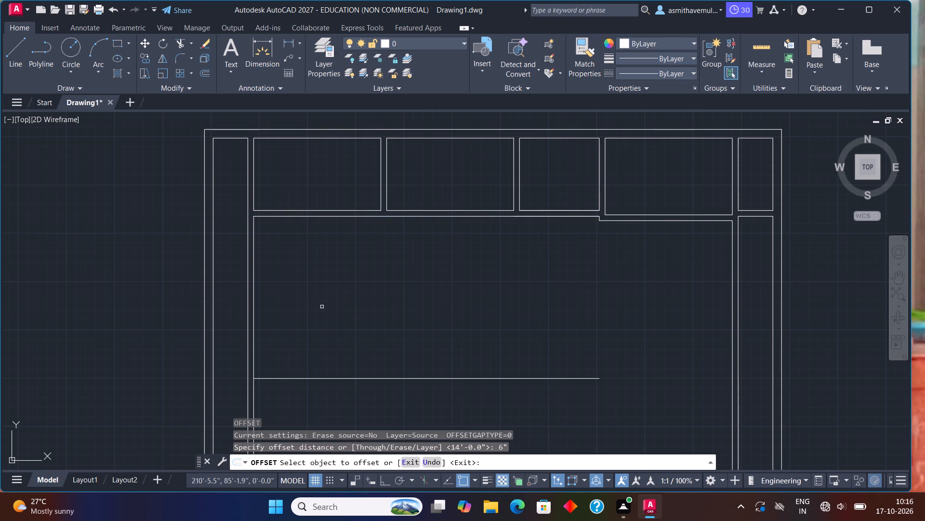
middle_drag(343, 342, 340, 277)
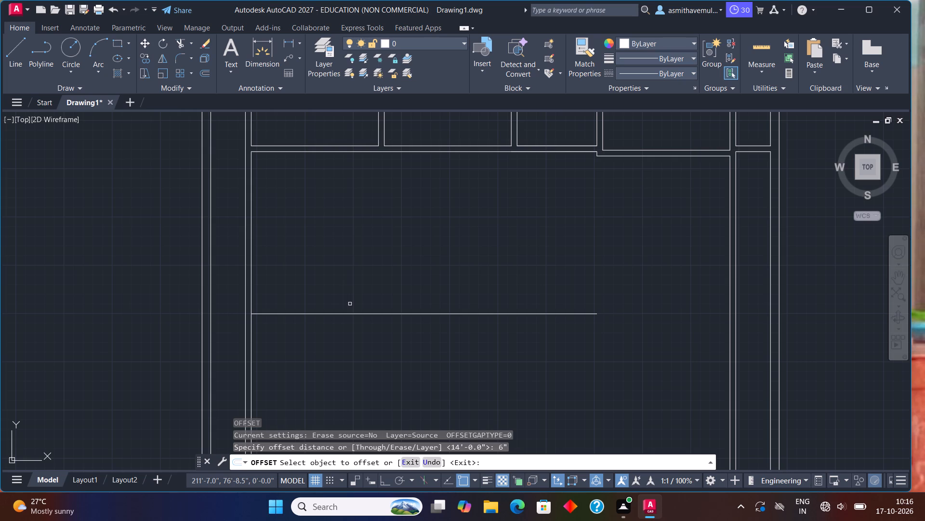
click(354, 314)
click(358, 356)
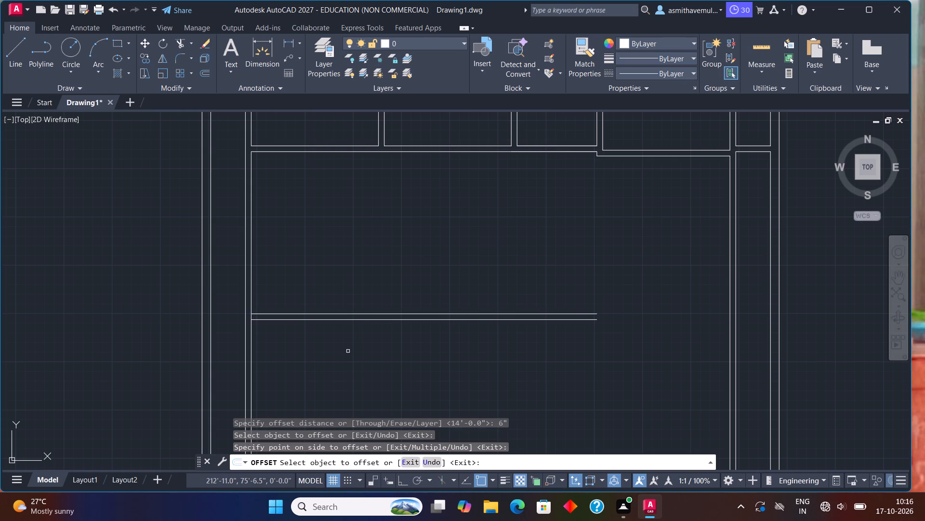
key(Escape)
Offset the inner line of the left vertical partition by 12'6" toward the building's interior.
key(o)
key(Return)
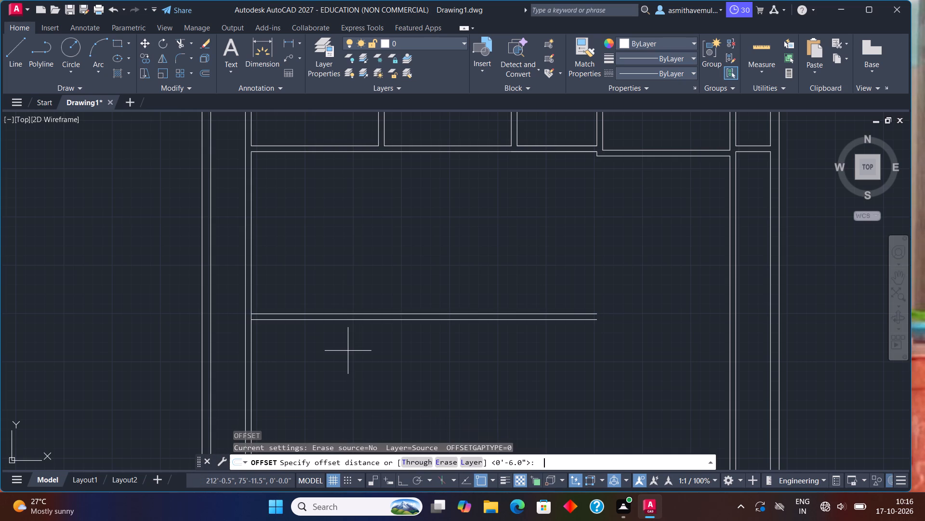
text(12'6")
key(Return)
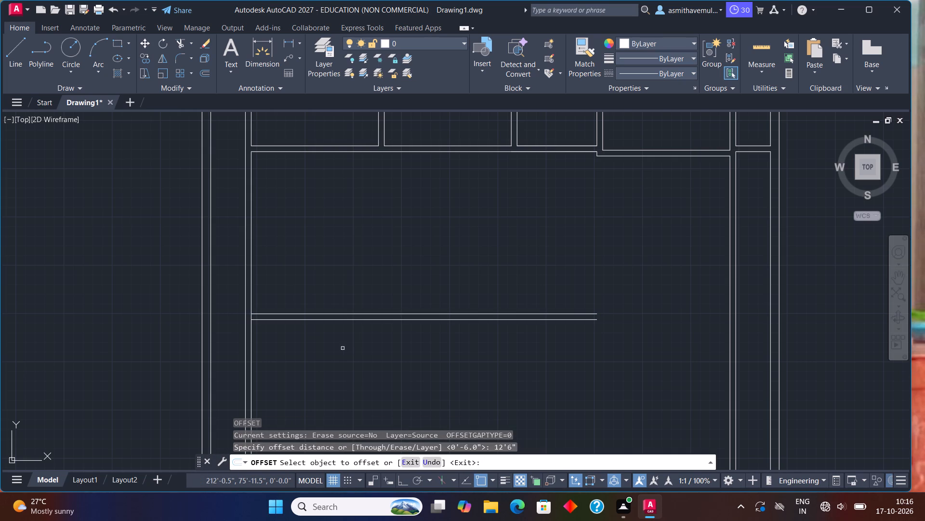
click(252, 268)
click(323, 253)
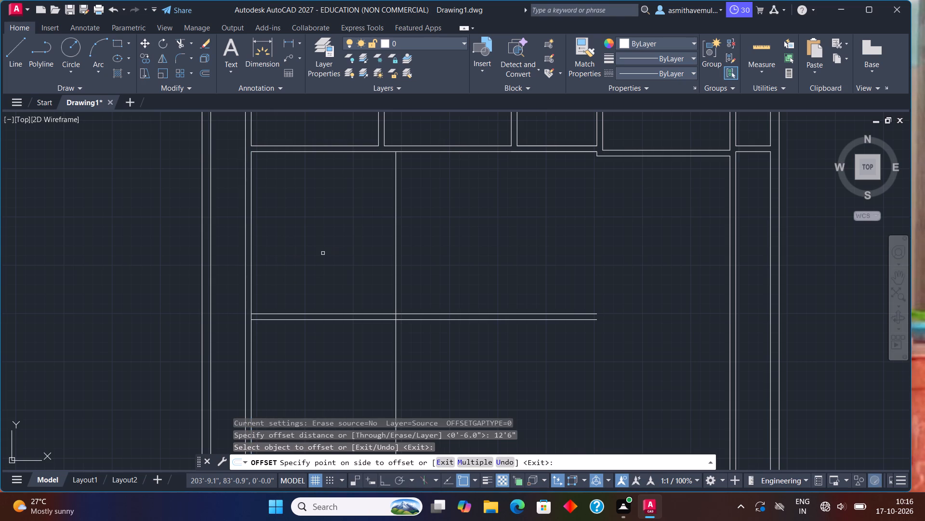
key(Escape)
Offset the new vertical line rightward by 6" to give the interior partition its thickness.
key(o)
key(Return)
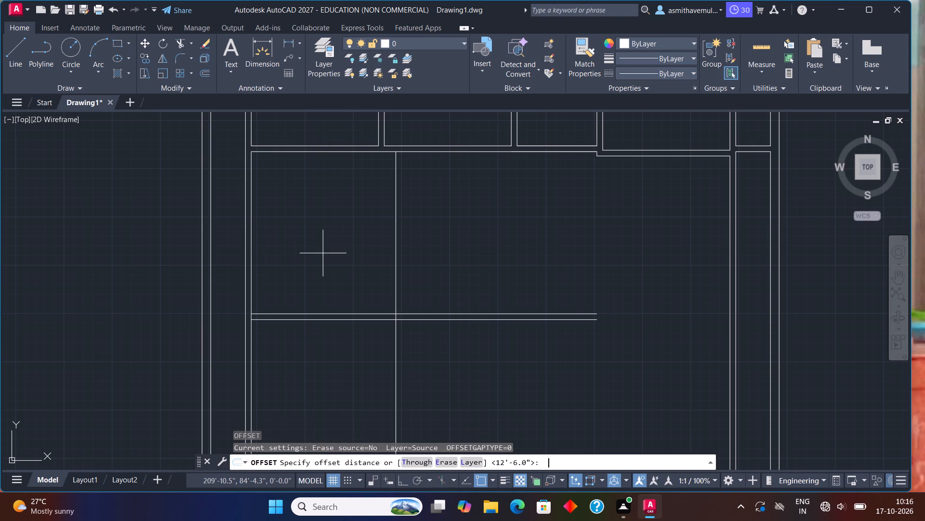
text(6")
key(Return)
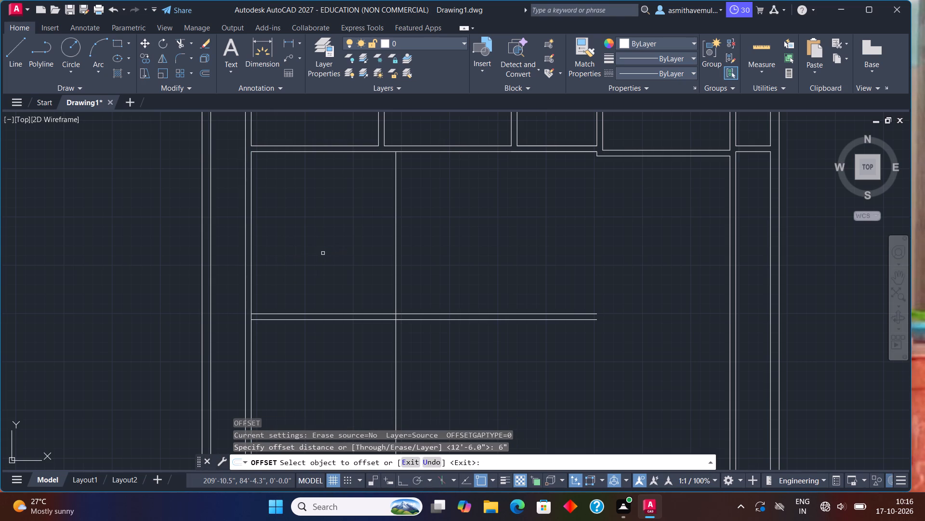
drag(395, 236, 406, 231)
click(464, 221)
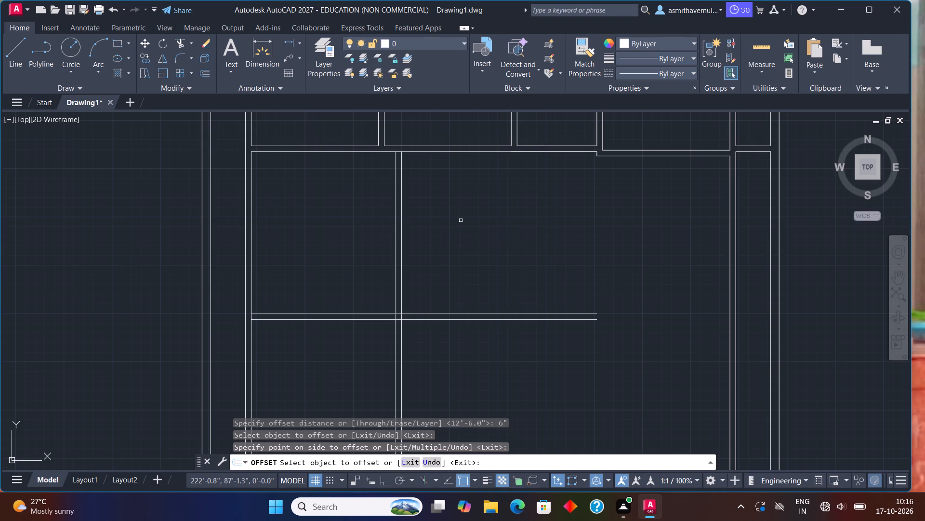
key(Escape)
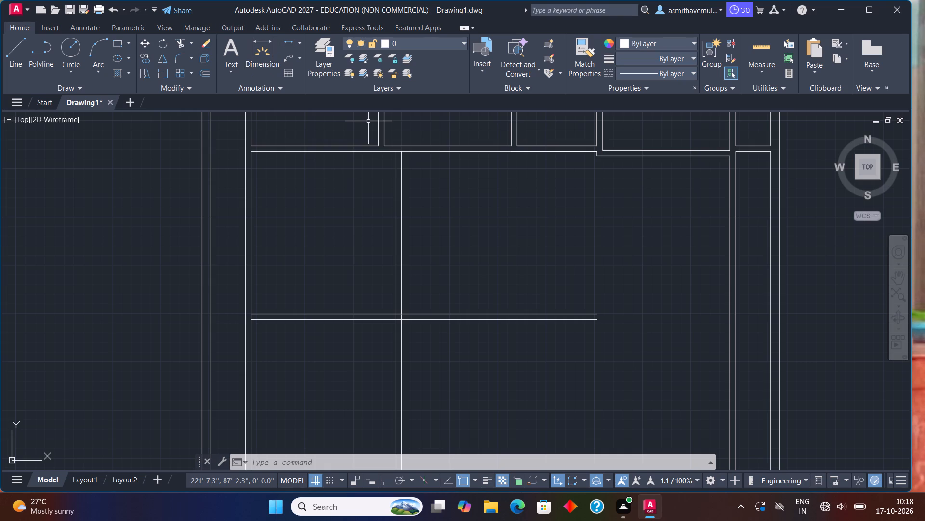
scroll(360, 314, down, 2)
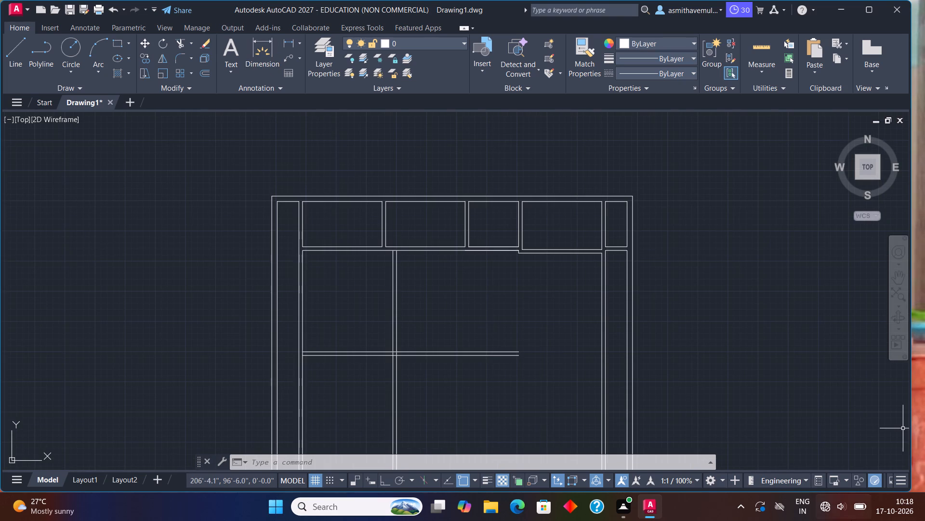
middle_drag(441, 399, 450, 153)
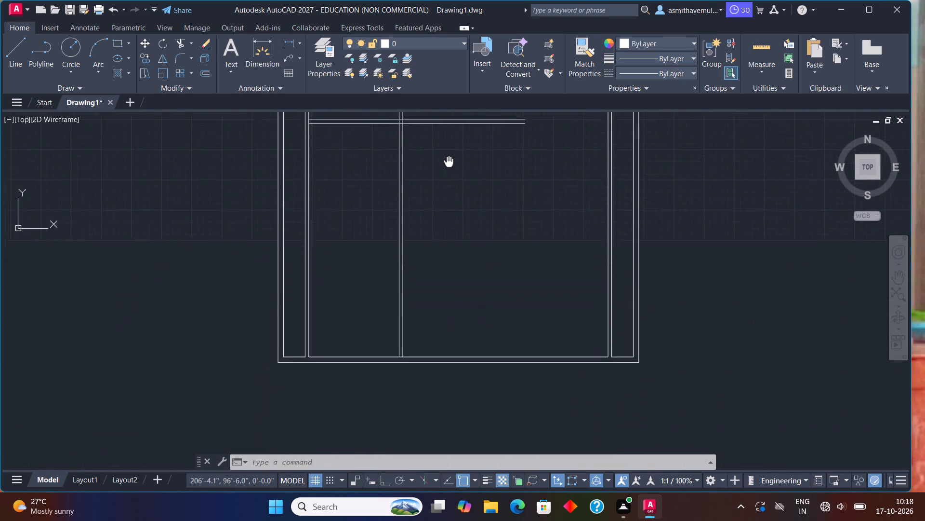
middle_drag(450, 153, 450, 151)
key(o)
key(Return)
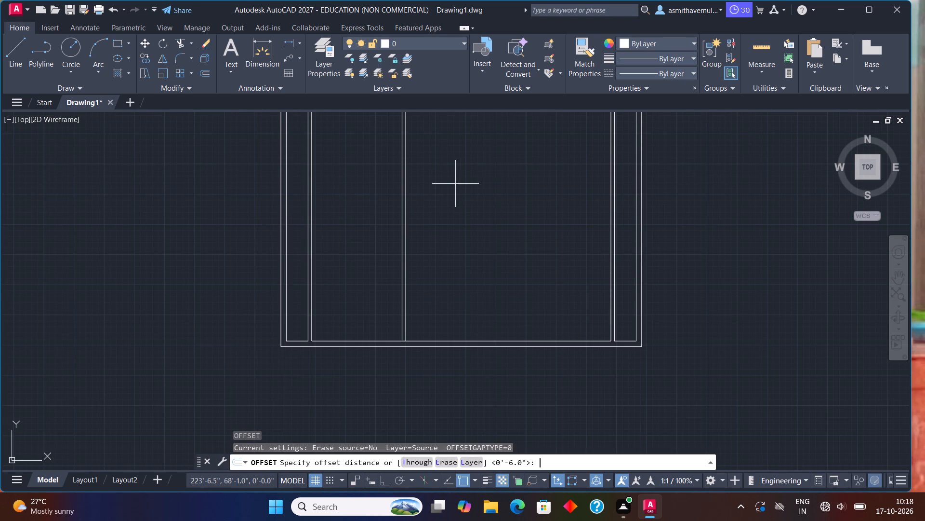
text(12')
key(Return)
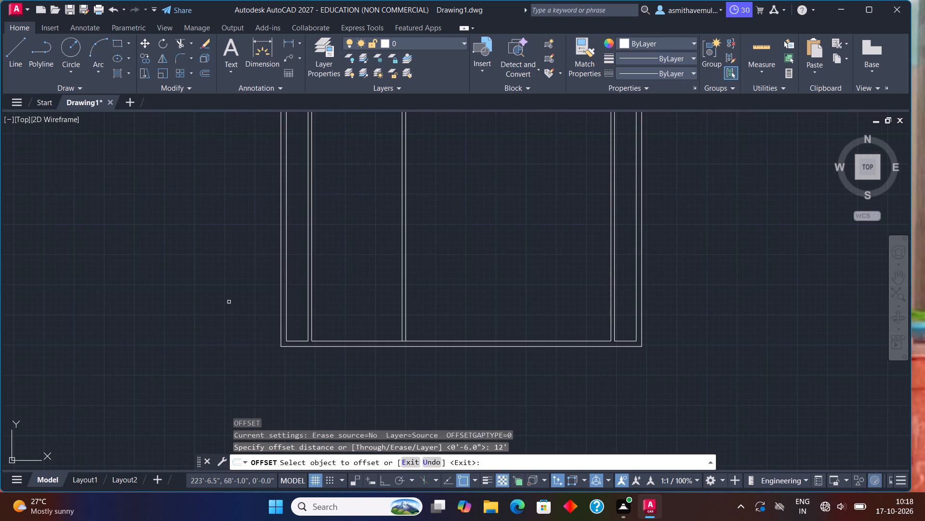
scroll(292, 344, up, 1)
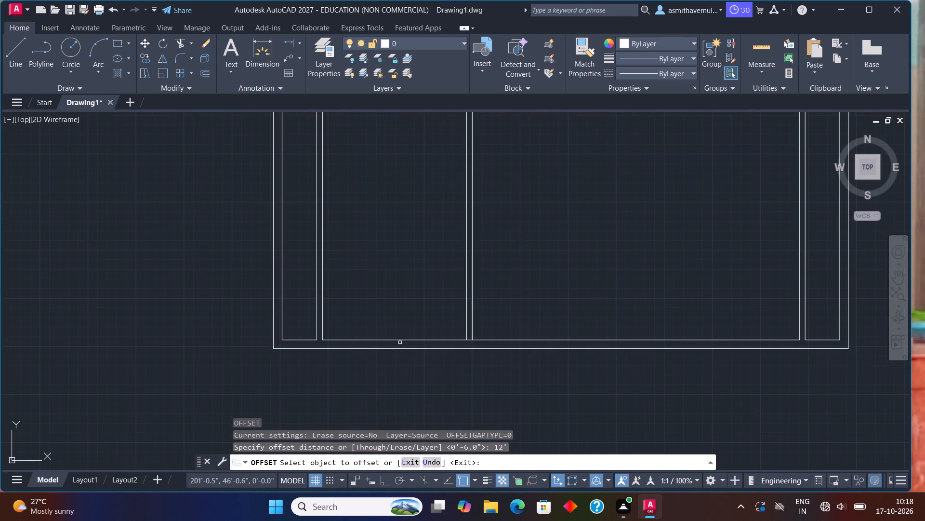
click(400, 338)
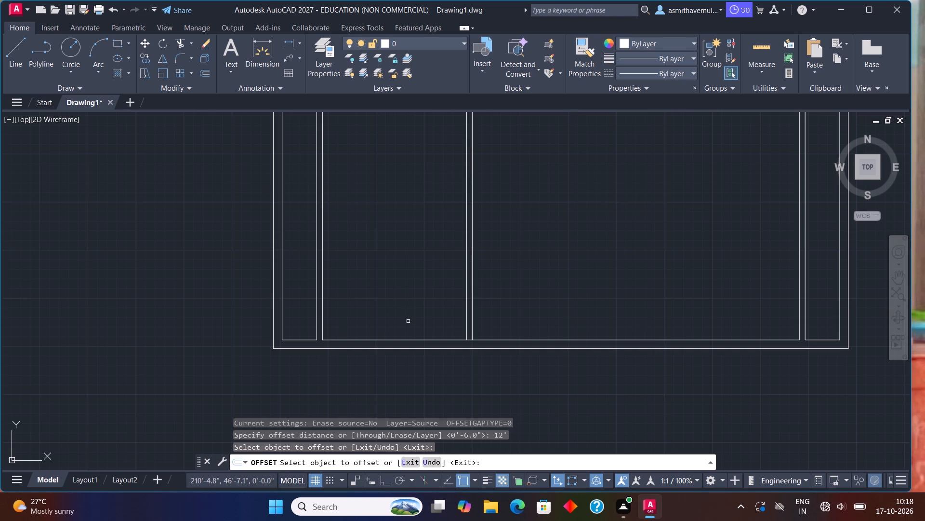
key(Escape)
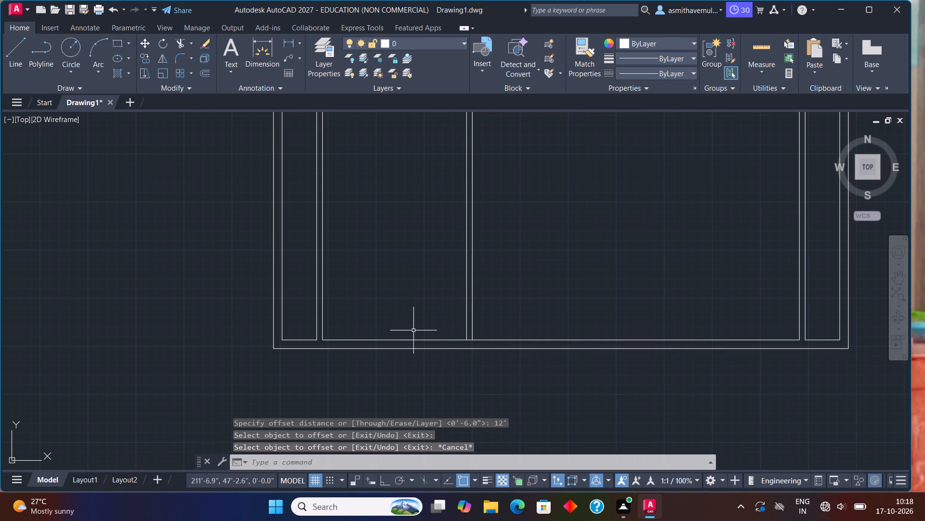
Trim the bottom wall's inner line between the two lines of the new vertical partition.
text(TRI)
key(m)
key(Return)
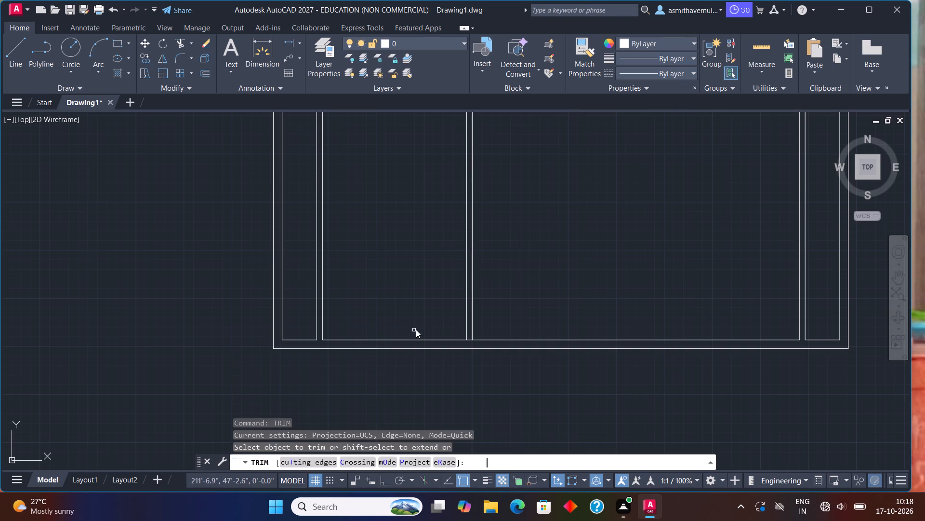
scroll(430, 330, up, 1)
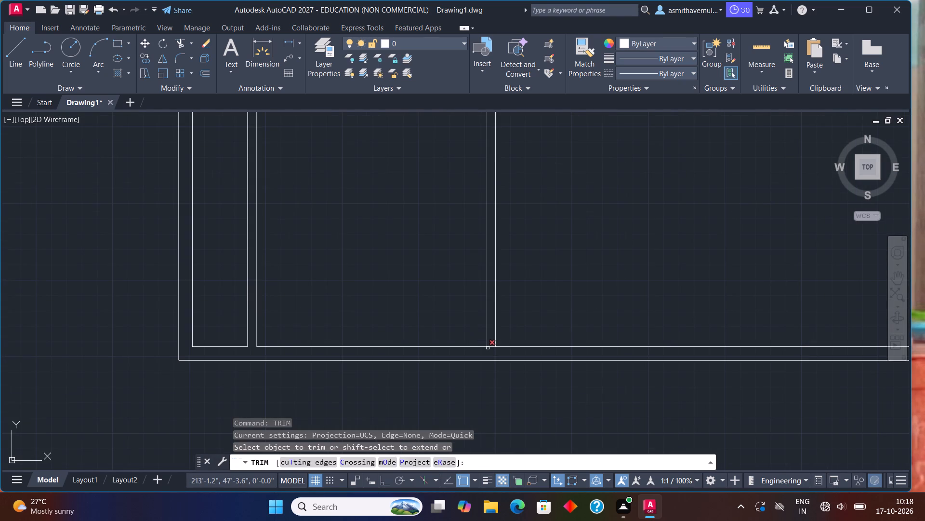
click(491, 347)
key(Escape)
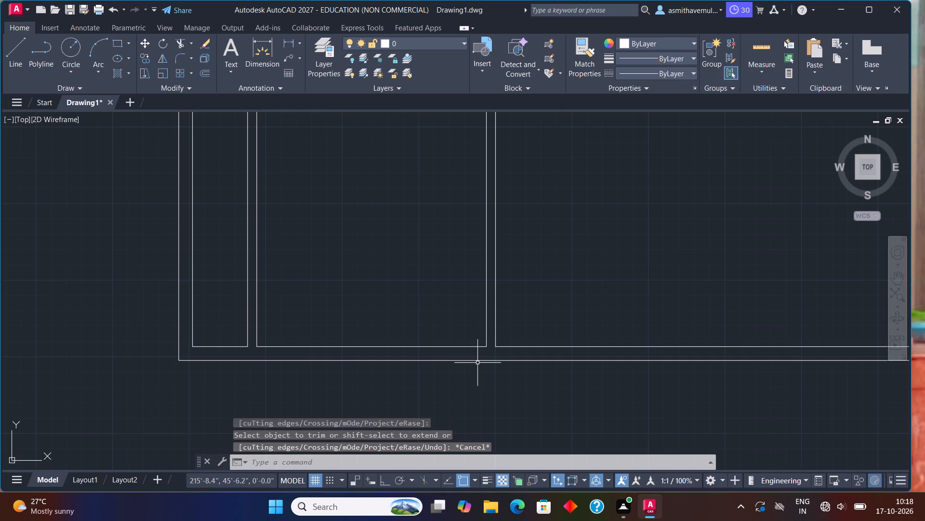
Offset the bottom wall's inner line between the left and new vertical partitions upward by 12'.
key(o)
key(Return)
text(12)
key(apostrophe)
key(Return)
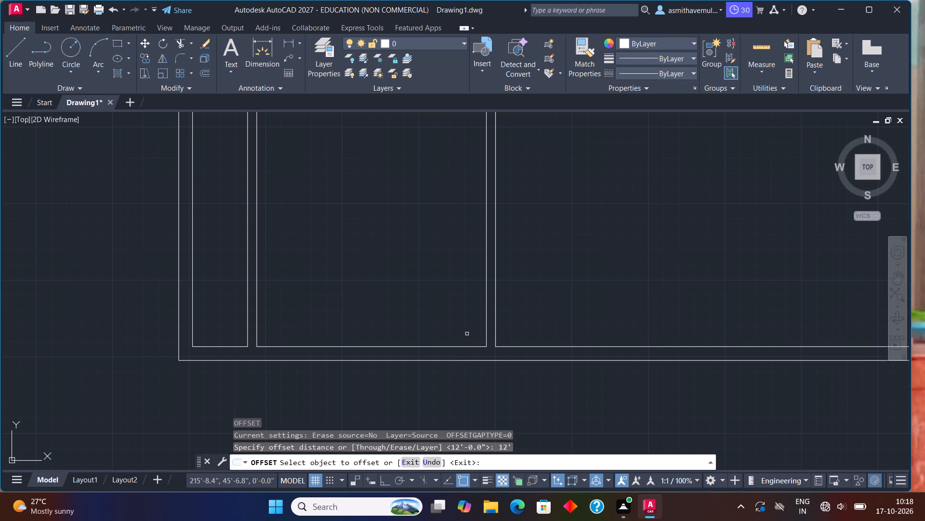
click(467, 345)
drag(453, 308, 452, 303)
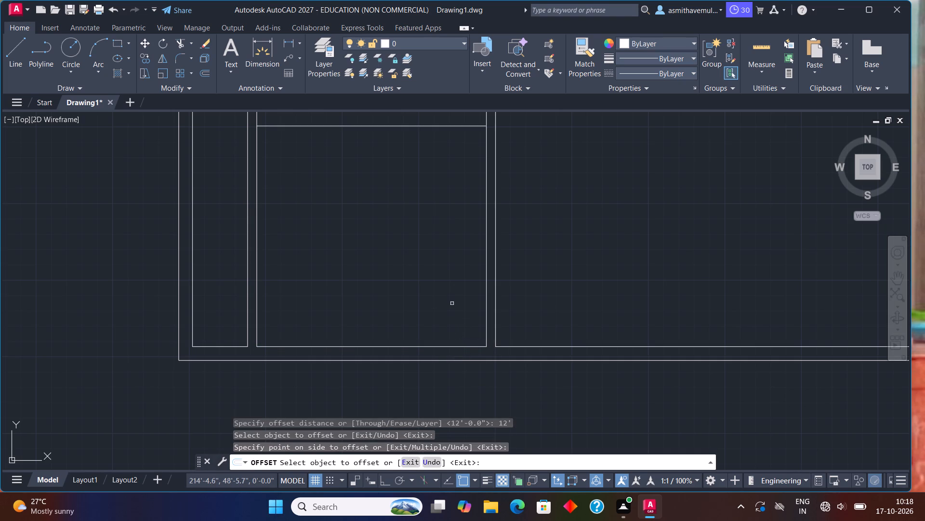
middle_drag(442, 255, 439, 390)
key(Escape)
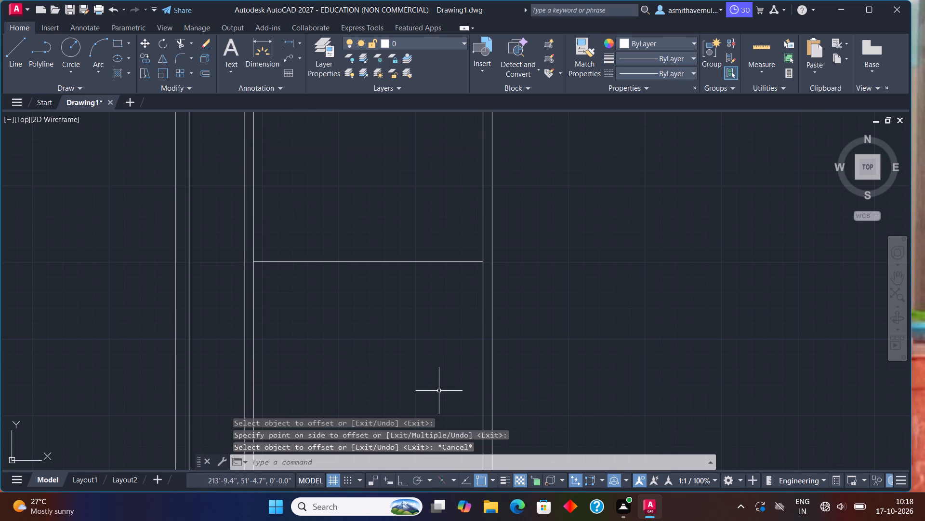
Offset the horizontal line at the top of the bottom-left room upward by 6" to form its partition.
key(o)
key(Return)
key(6)
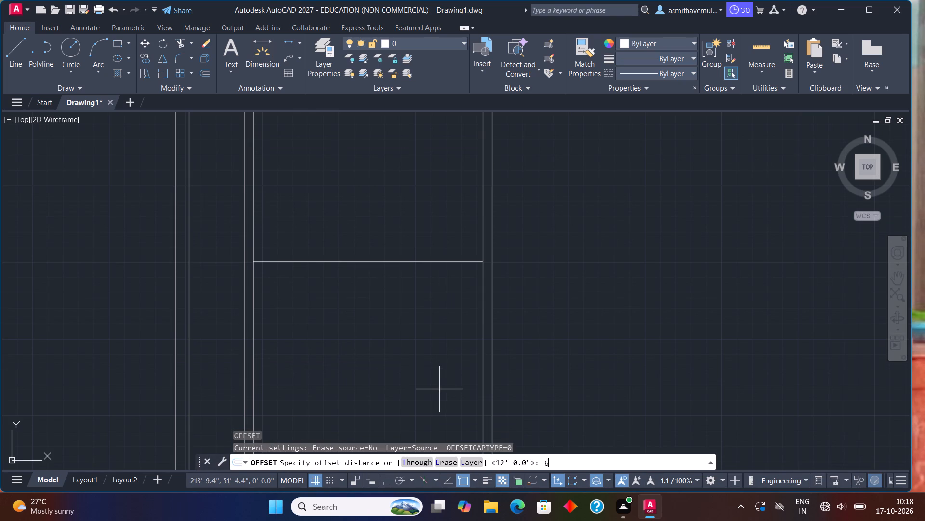
key(shift+quotedbl)
key(Return)
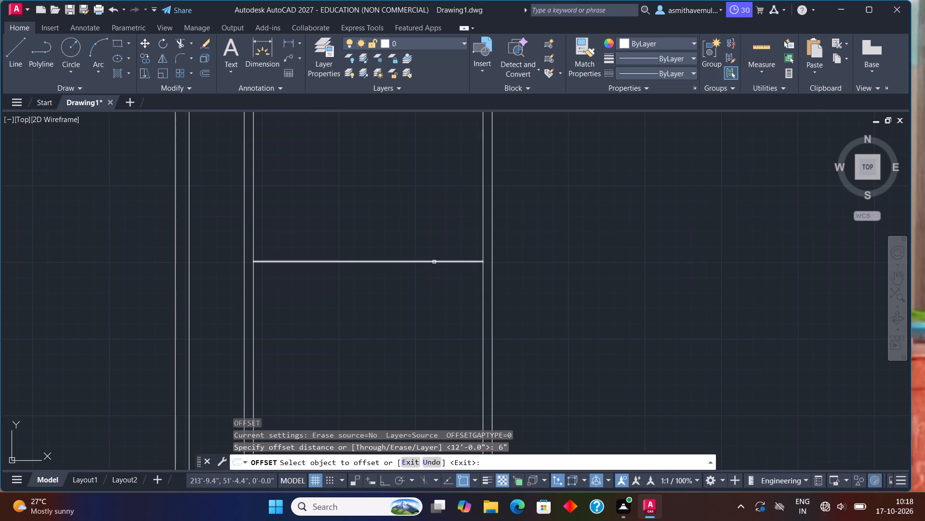
drag(434, 262, 434, 248)
click(436, 219)
key(Escape)
Offset the upper line of the bottom-left room's partition upward by 14'.
middle_drag(436, 219, 436, 286)
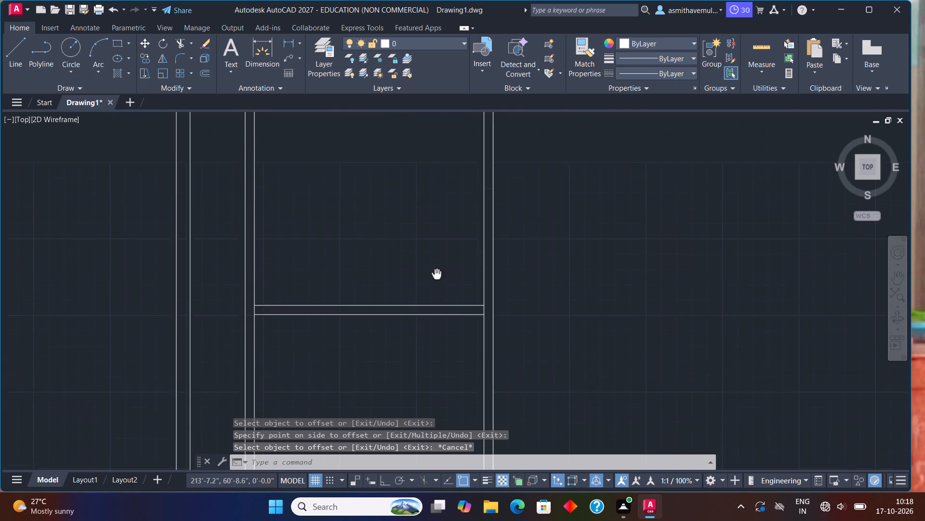
middle_drag(436, 286, 436, 338)
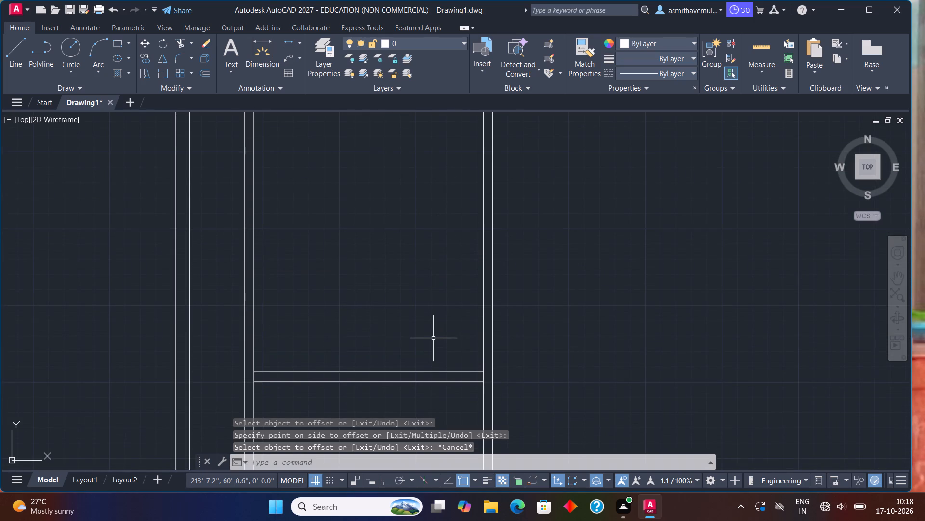
key(o)
key(Return)
text(14')
key(Return)
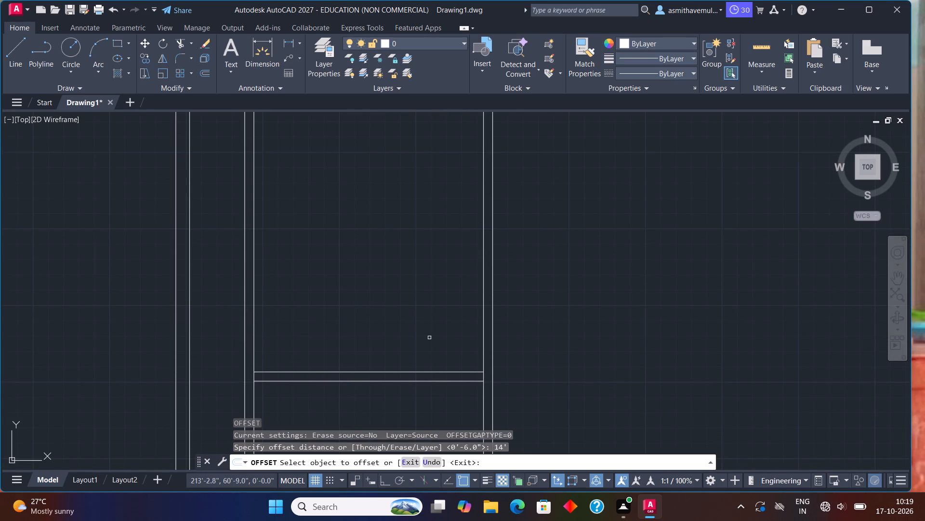
click(423, 372)
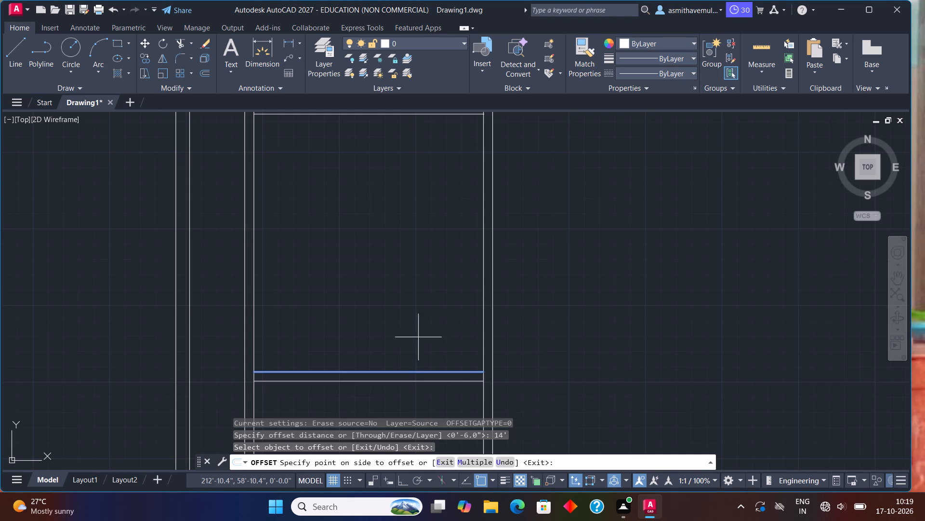
click(418, 326)
scroll(421, 302, down, 1)
middle_drag(421, 302, 421, 374)
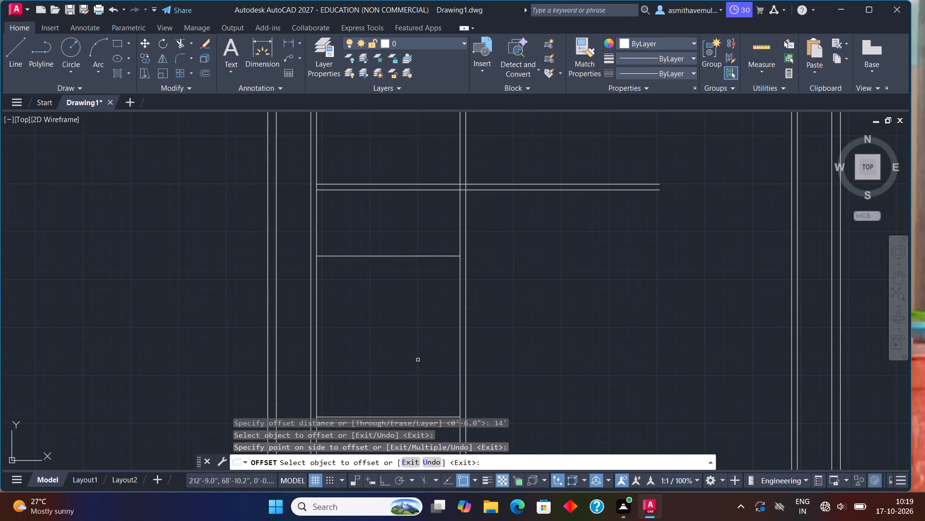
key(Escape)
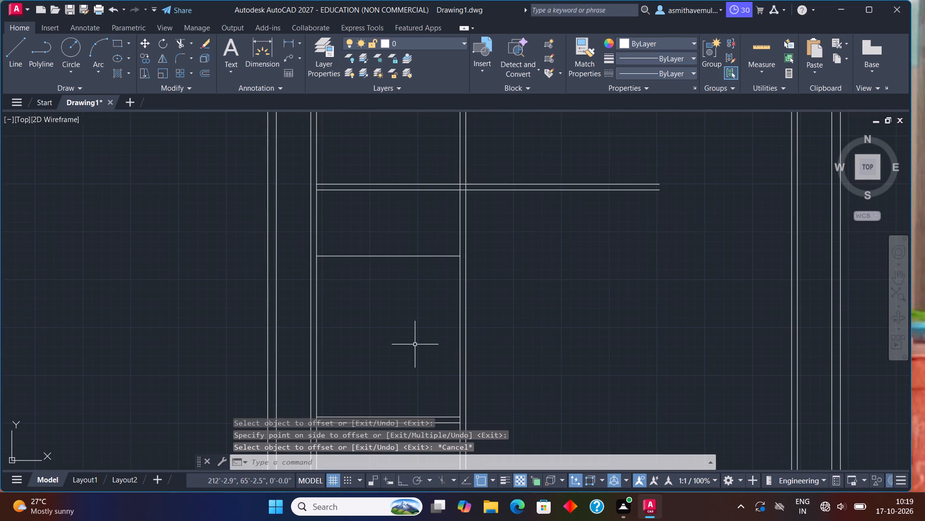
Offset the horizontal line at the top of the 14' left room upward by 6" to form its partition.
key(o)
key(Return)
text(6")
key(Return)
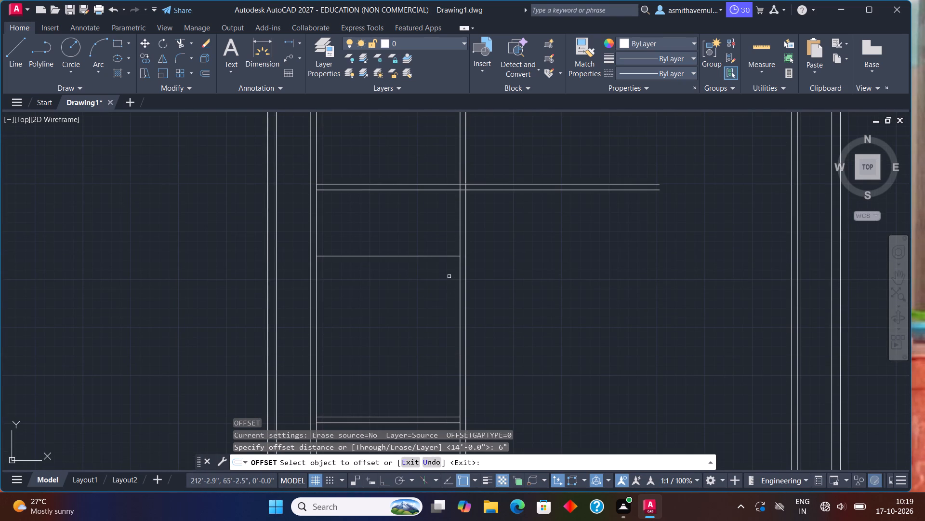
drag(441, 257, 439, 250)
click(436, 234)
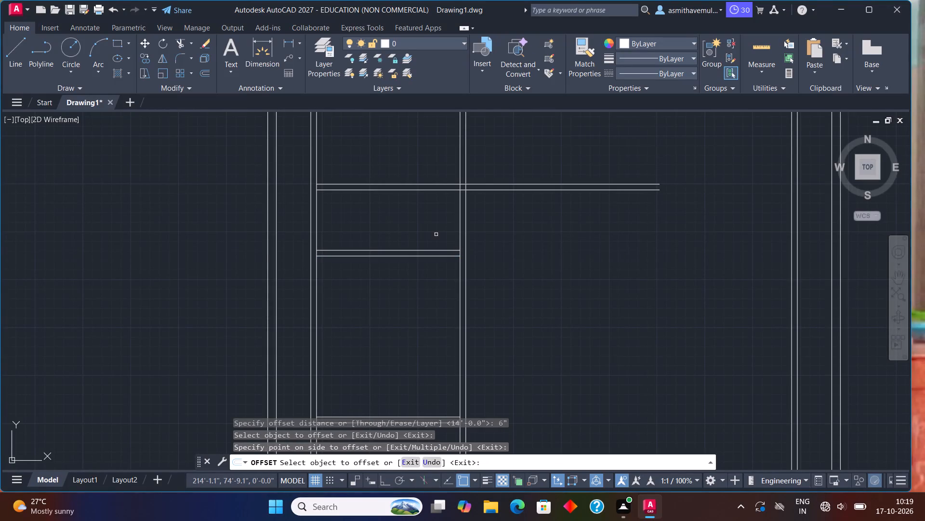
scroll(436, 233, up, 1)
key(Escape)
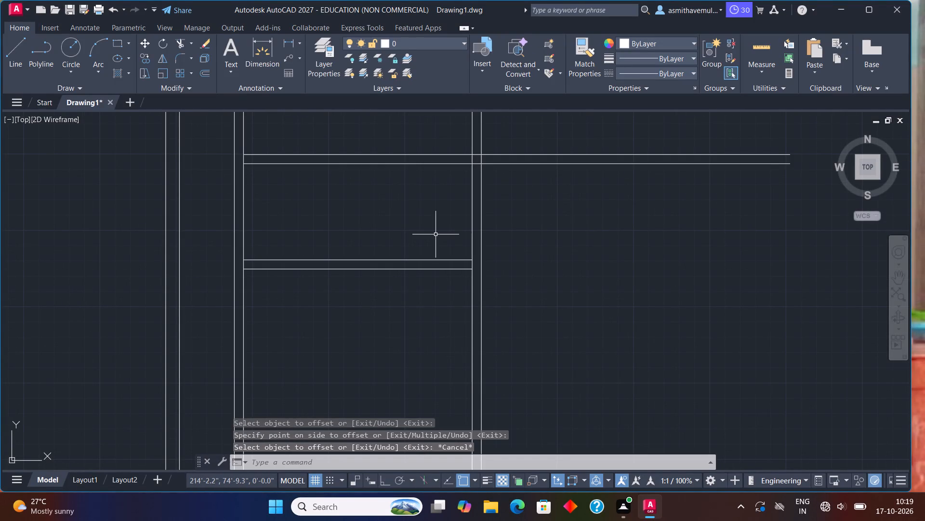
Trim the upper horizontal partition's two lines where they overrun the vertical partition's outer line toward the open central area.
text(TRIM)
key(Return)
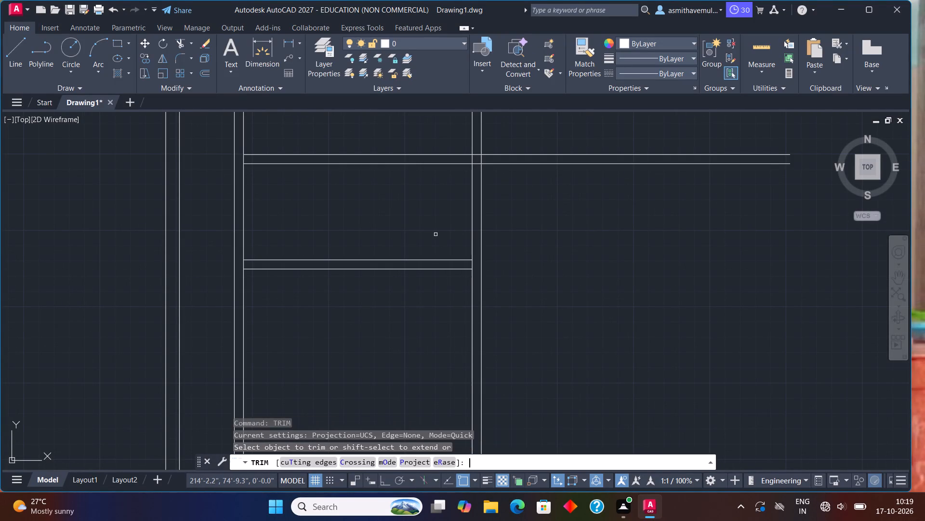
drag(511, 147, 512, 192)
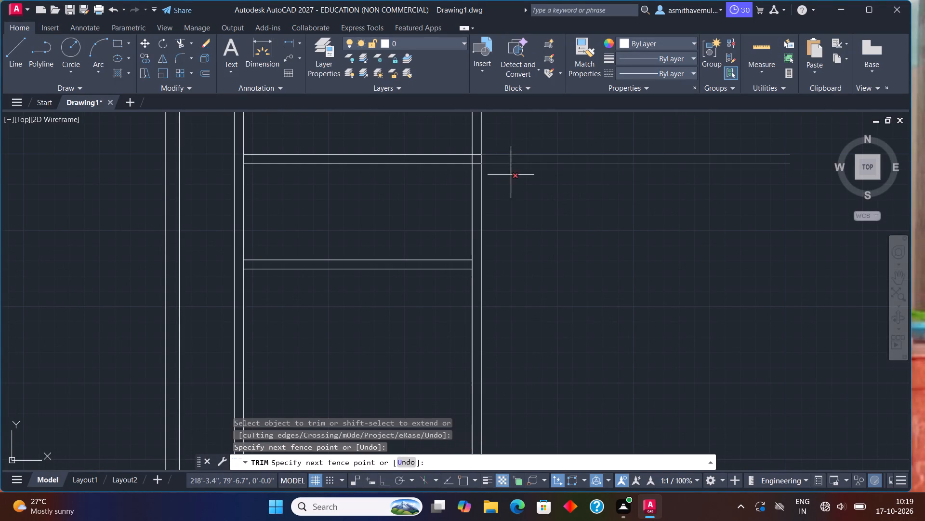
drag(512, 192, 517, 220)
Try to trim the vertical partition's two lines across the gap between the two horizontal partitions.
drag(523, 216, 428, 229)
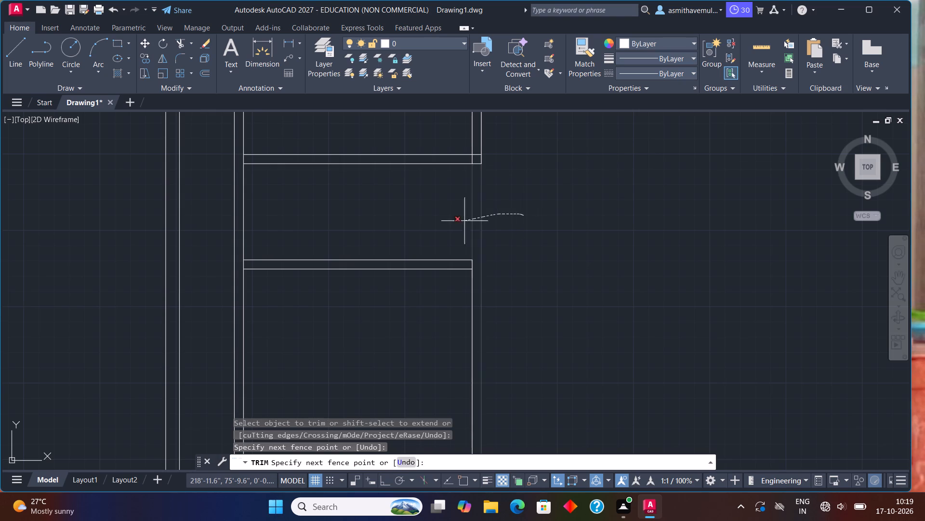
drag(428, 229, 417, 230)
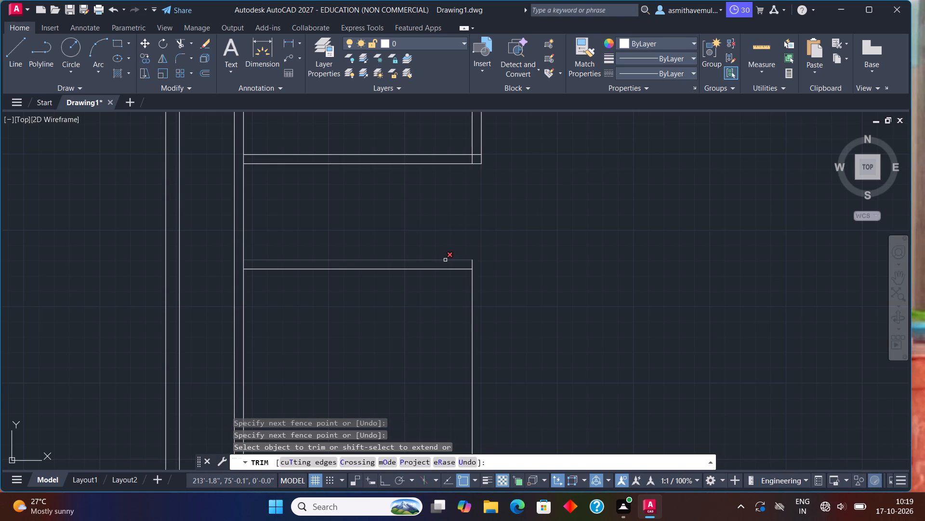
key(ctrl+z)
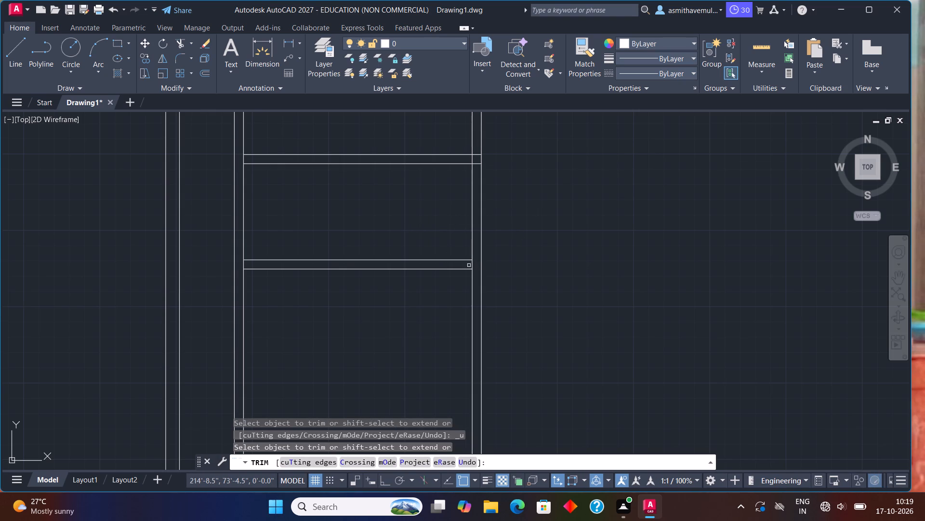
Extend the 14' room's upper partition line to the vertical partition's outer line, and trim the vertical partition across the gap and corner.
shift+click(466, 260)
drag(528, 216, 423, 226)
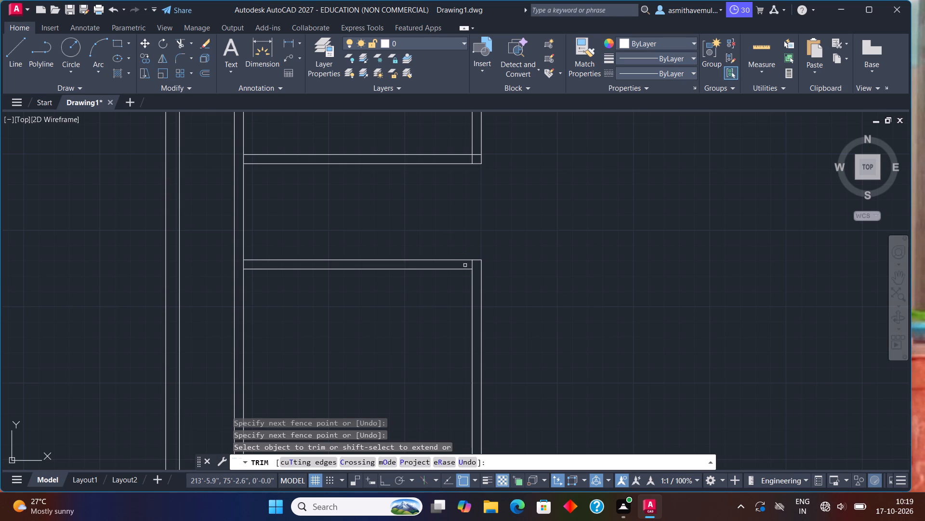
click(470, 264)
click(476, 268)
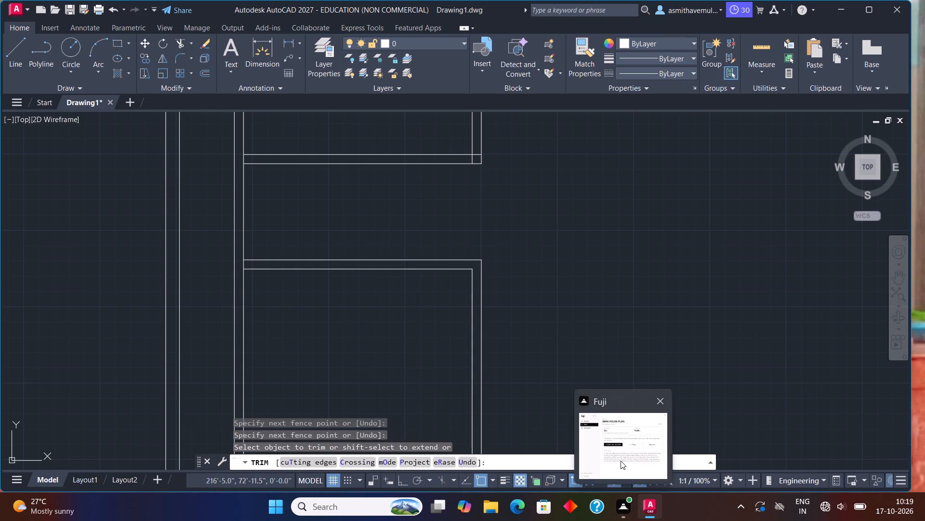
Trim the left partition's inner line where the 14' room's top partition meets it.
scroll(230, 295, up, 1)
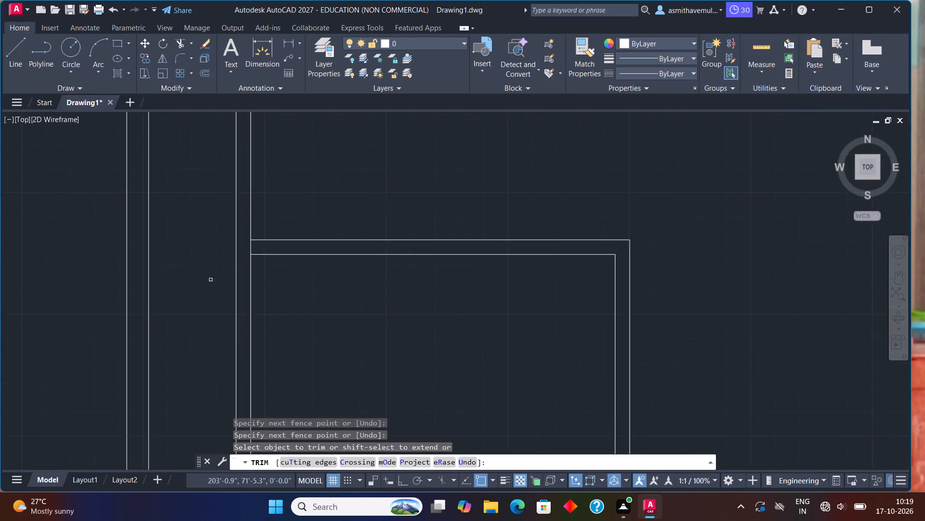
scroll(209, 277, up, 1)
drag(287, 237, 269, 233)
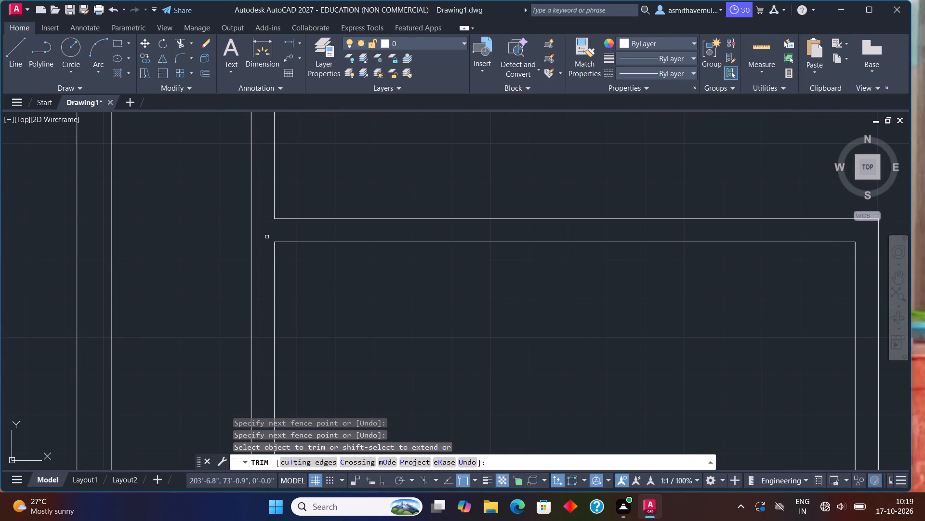
Trim the vertical partition lines inside both ends of the horizontal partition between the 12' and 14' left rooms.
scroll(277, 223, down, 1)
scroll(551, 351, down, 2)
middle_drag(563, 360, 493, 192)
scroll(483, 306, up, 2)
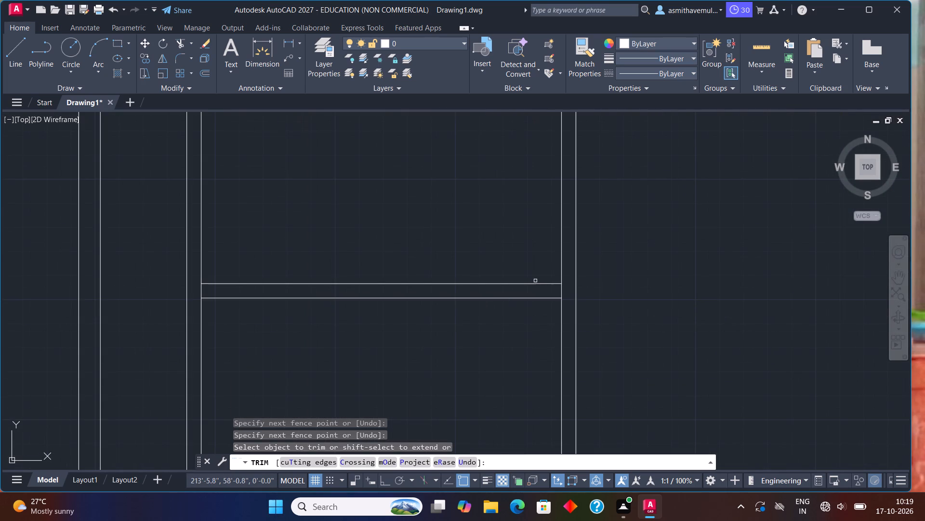
click(560, 291)
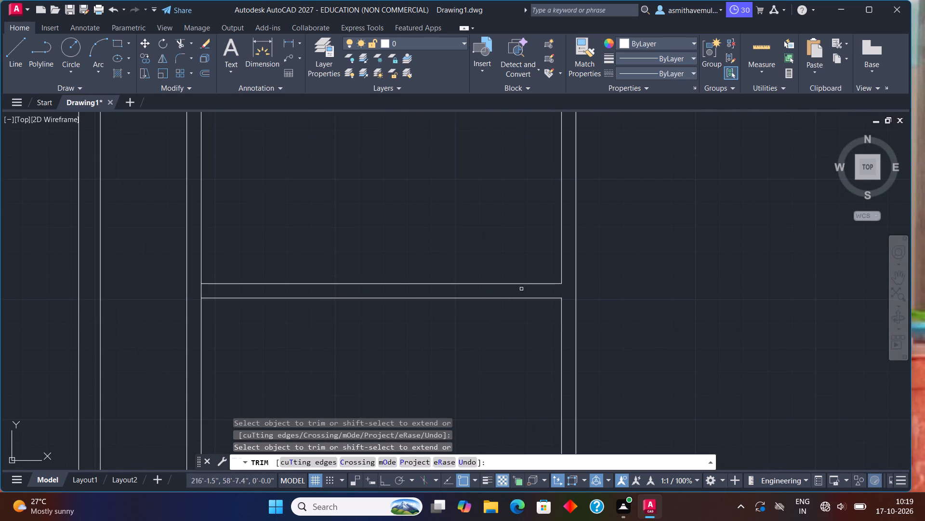
click(201, 290)
Trim the leftover line segments at both ends of the horizontal partition above the gap, opening its wall junction and corner.
scroll(350, 304, down, 2)
middle_drag(454, 400, 455, 233)
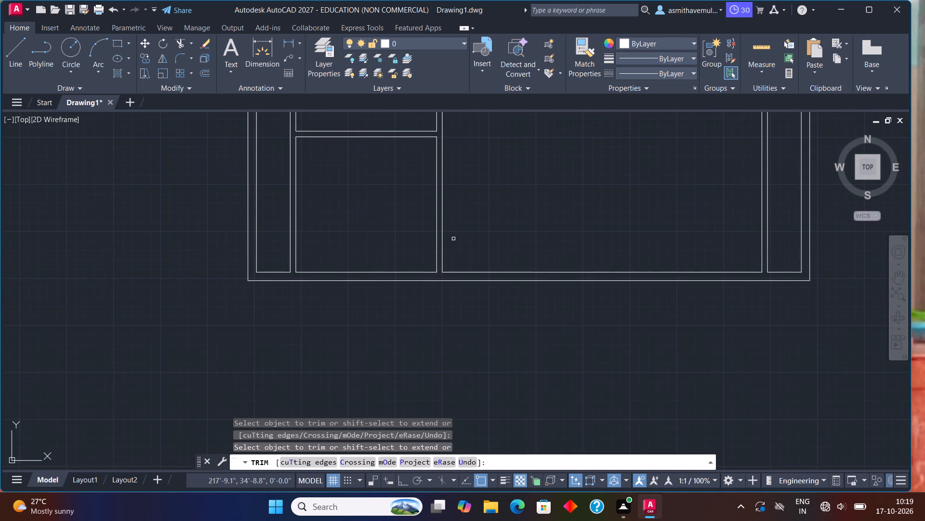
scroll(435, 272, up, 1)
scroll(459, 238, down, 1)
middle_drag(466, 219, 477, 424)
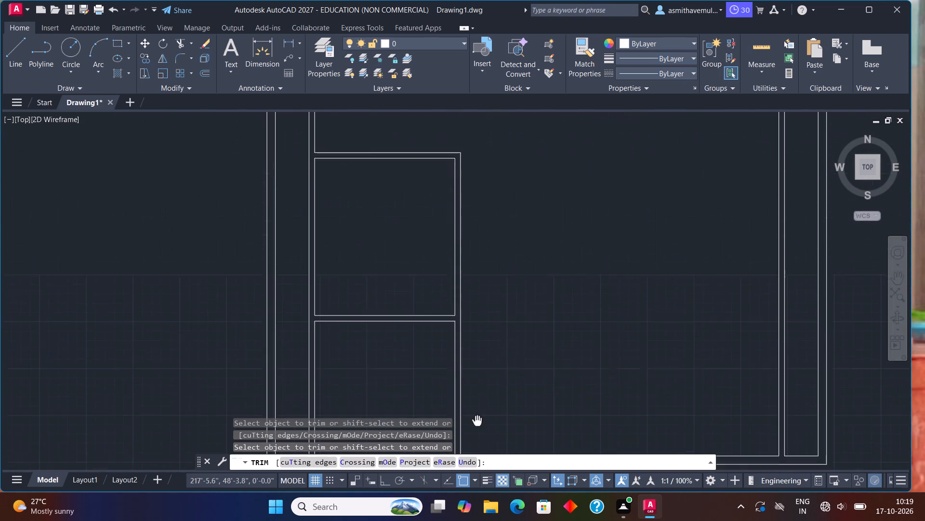
middle_drag(477, 424, 477, 444)
middle_drag(452, 231, 480, 420)
scroll(321, 311, up, 1)
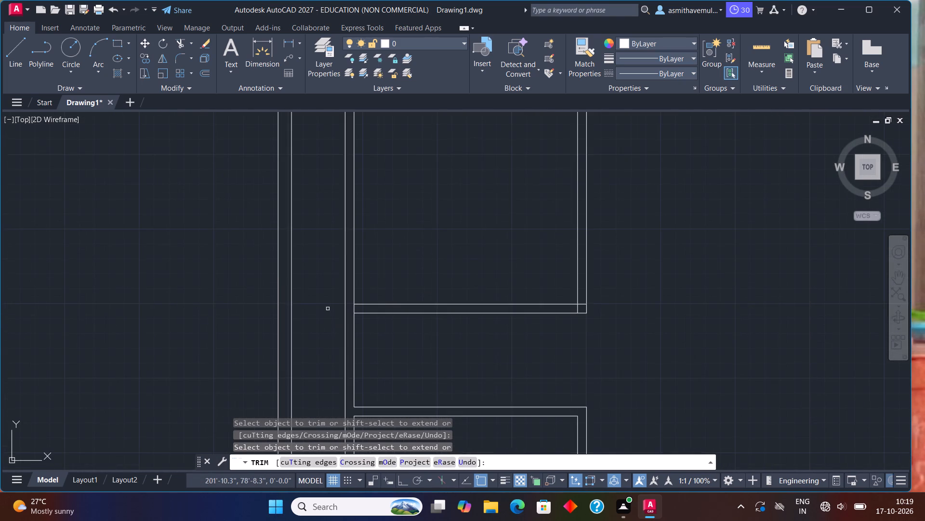
scroll(332, 309, up, 1)
click(366, 308)
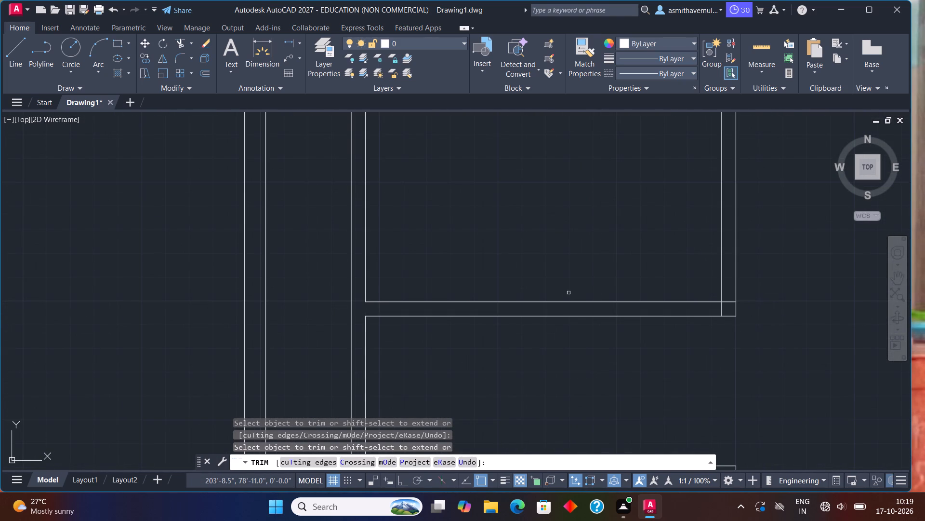
click(723, 307)
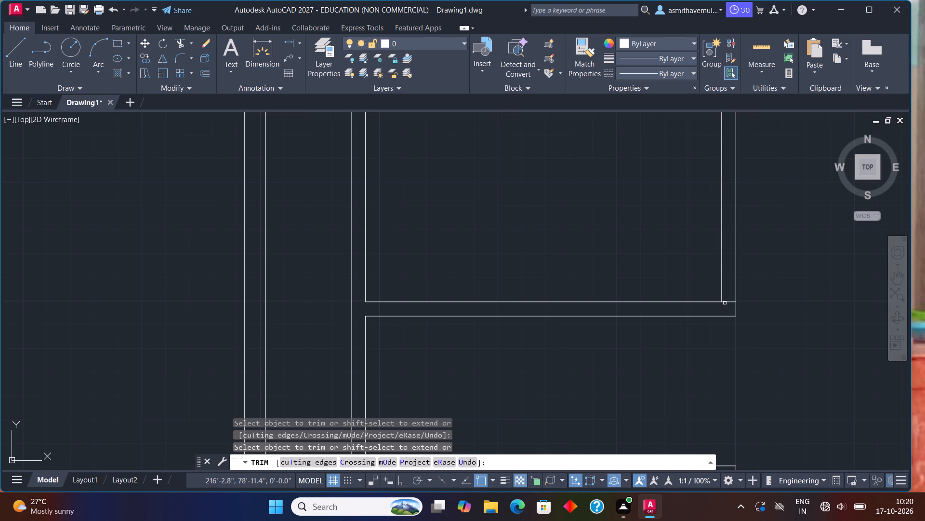
click(725, 303)
Trim the horizontal line between the vertical partition's two lines where it meets the partition below the top row of rooms.
scroll(706, 268, down, 2)
middle_drag(698, 252, 634, 368)
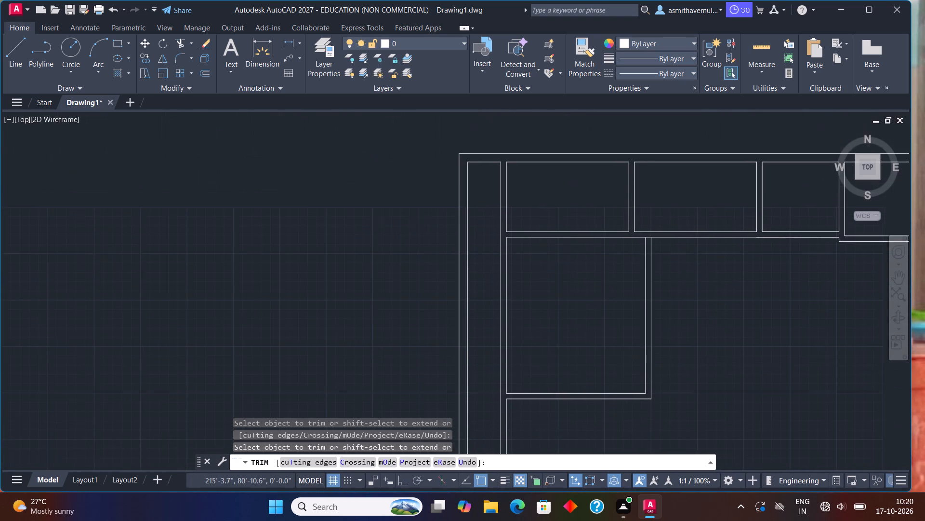
scroll(674, 238, up, 2)
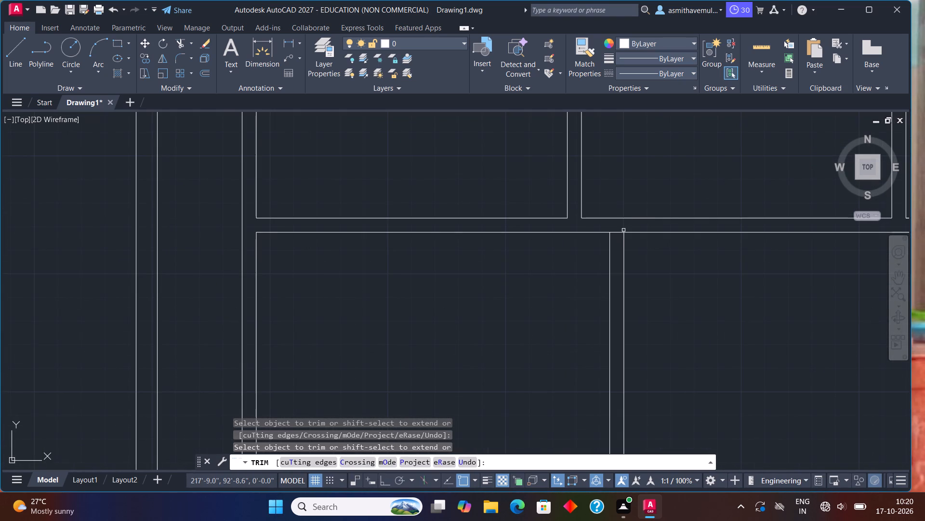
click(618, 233)
scroll(619, 235, down, 3)
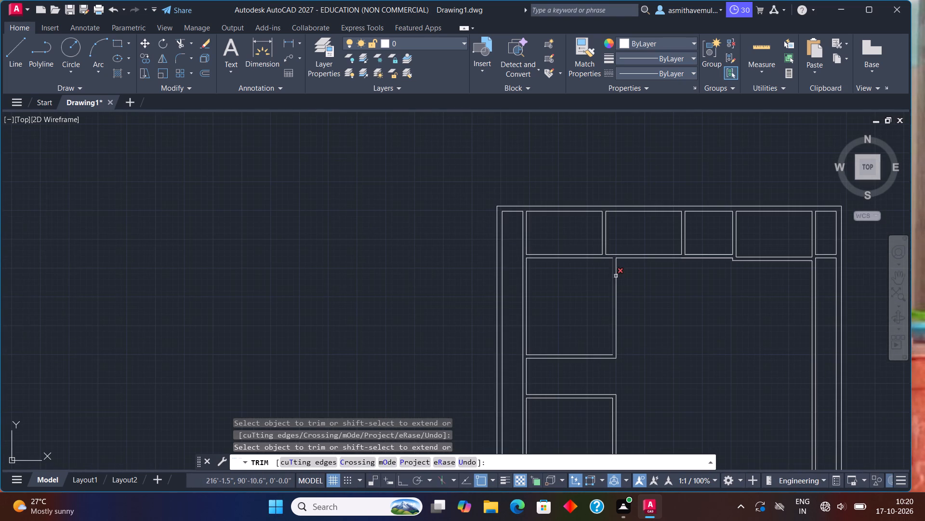
middle_drag(665, 298, 503, 242)
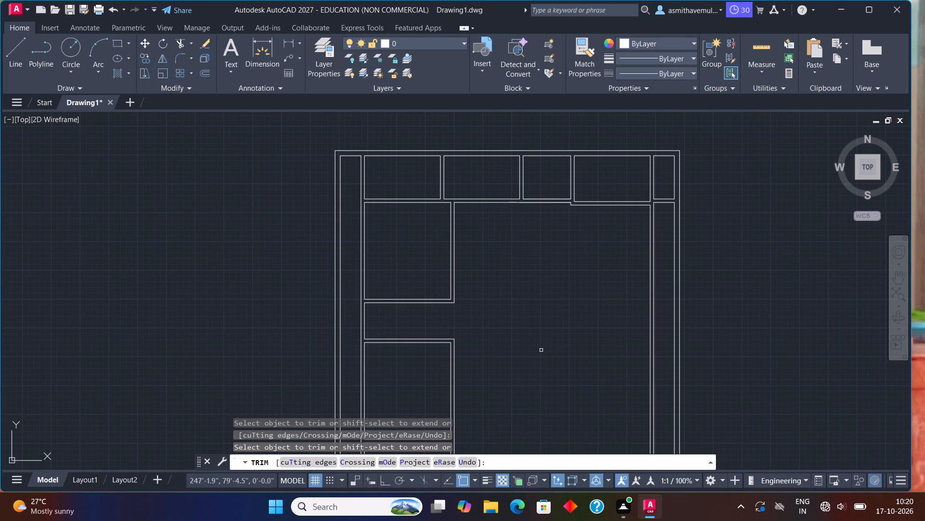
key(Escape)
Offset the outer line of the vertical partition beside the bottom-left room by 16'8" to the right.
scroll(529, 356, down, 1)
middle_drag(508, 376, 466, 274)
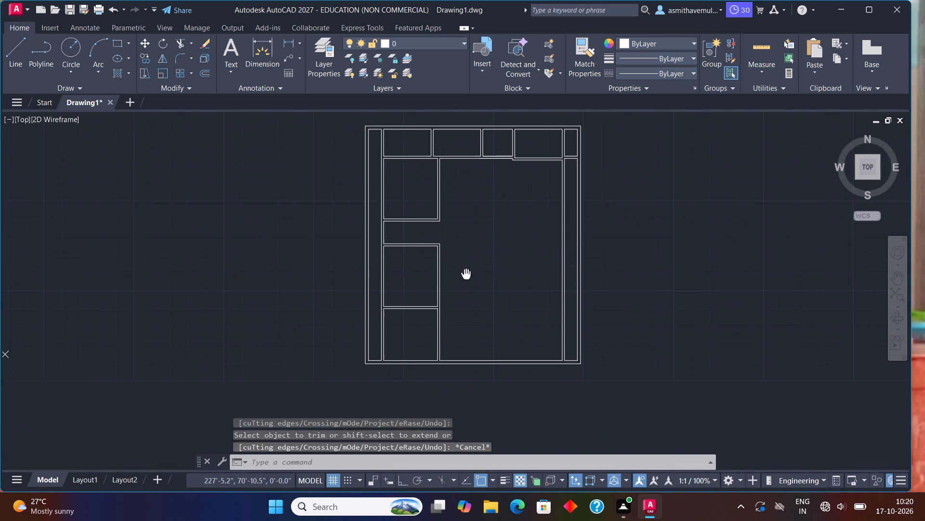
middle_drag(466, 274, 465, 271)
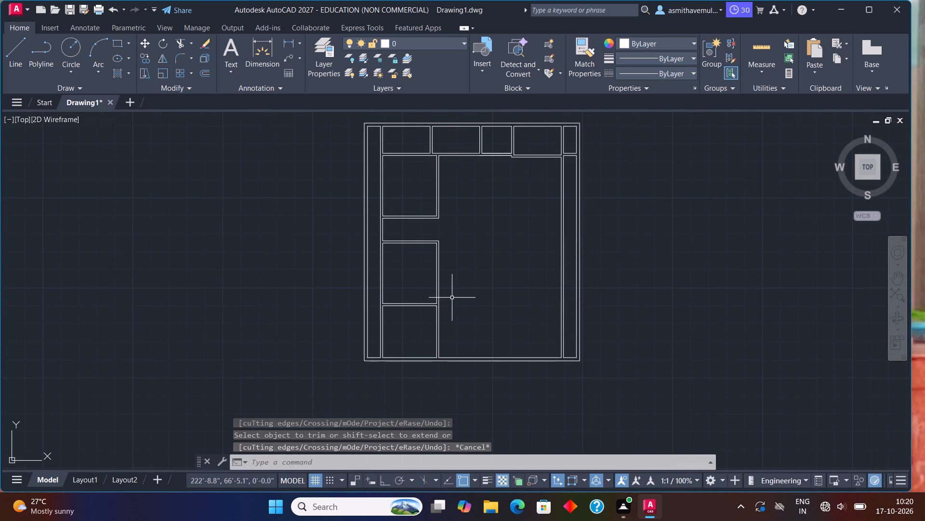
middle_drag(450, 298, 434, 233)
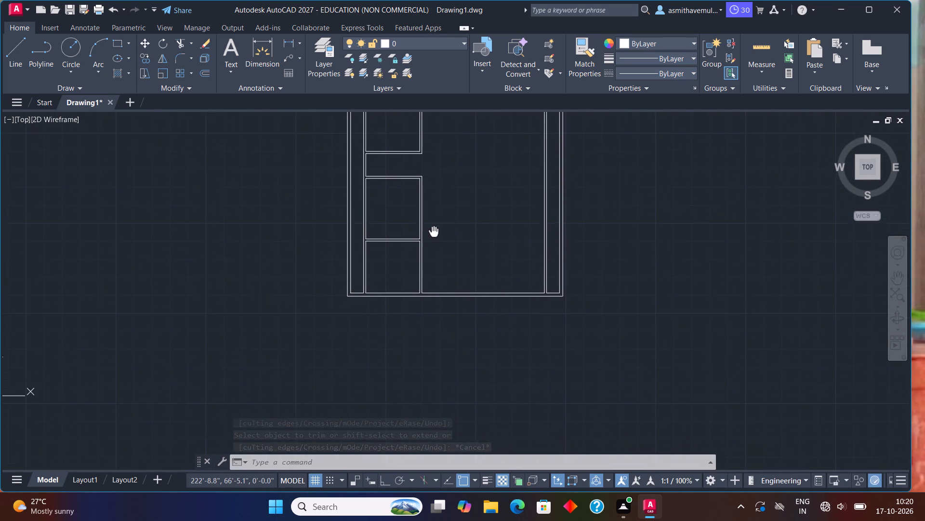
scroll(433, 234, up, 1)
middle_drag(435, 307, 423, 279)
scroll(420, 273, up, 1)
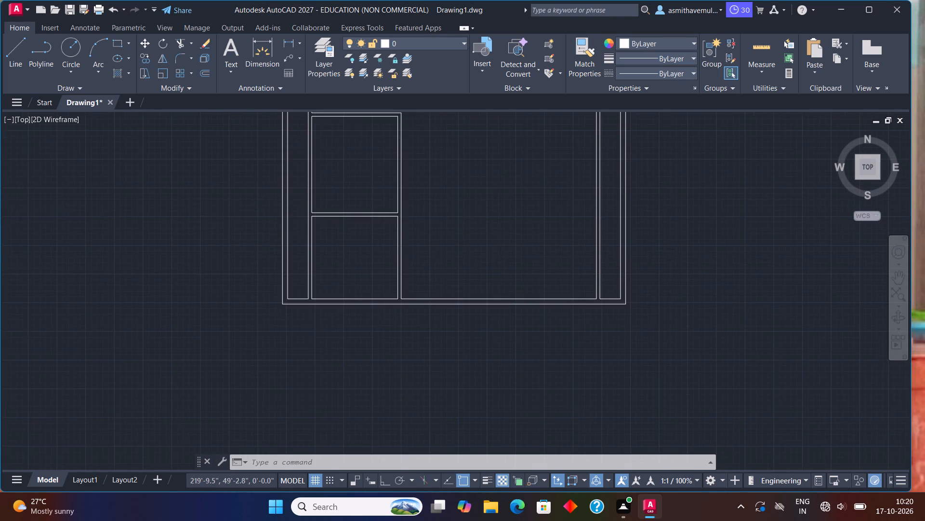
key(o)
key(Return)
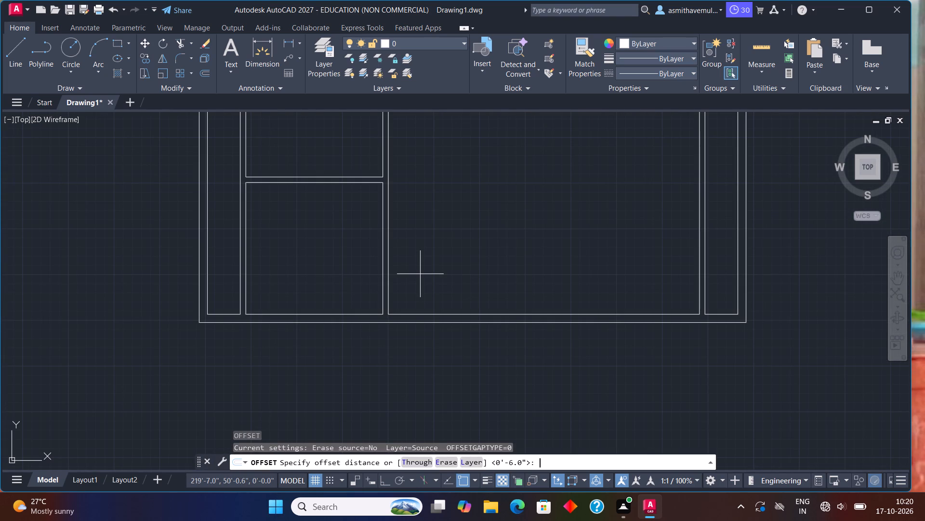
text(16'8")
key(Return)
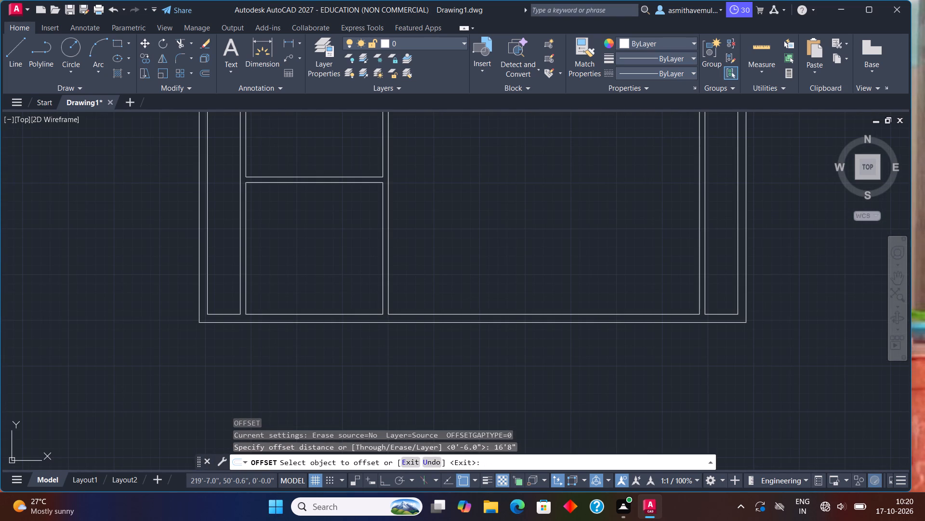
click(387, 264)
click(429, 247)
key(Escape)
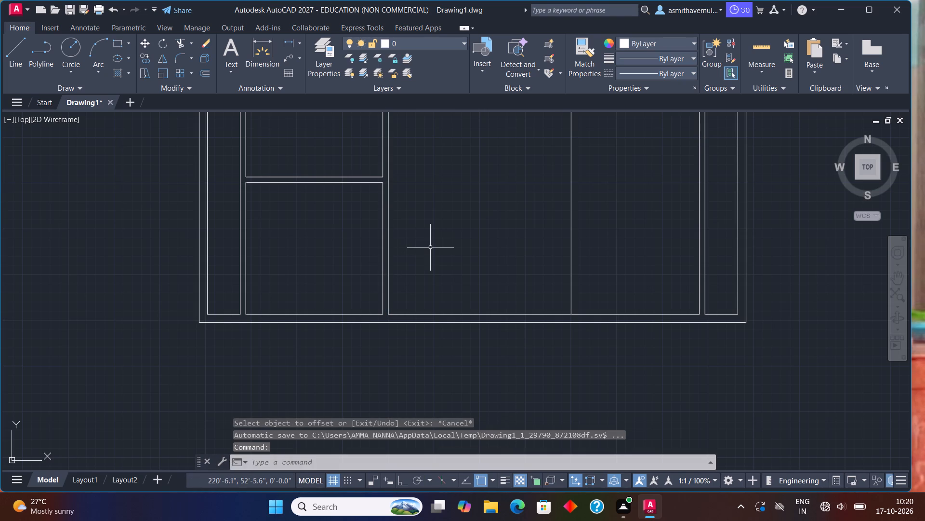
Offset the new vertical line in the central area by 6" to the right to form a partition.
key(o)
key(Return)
text(6")
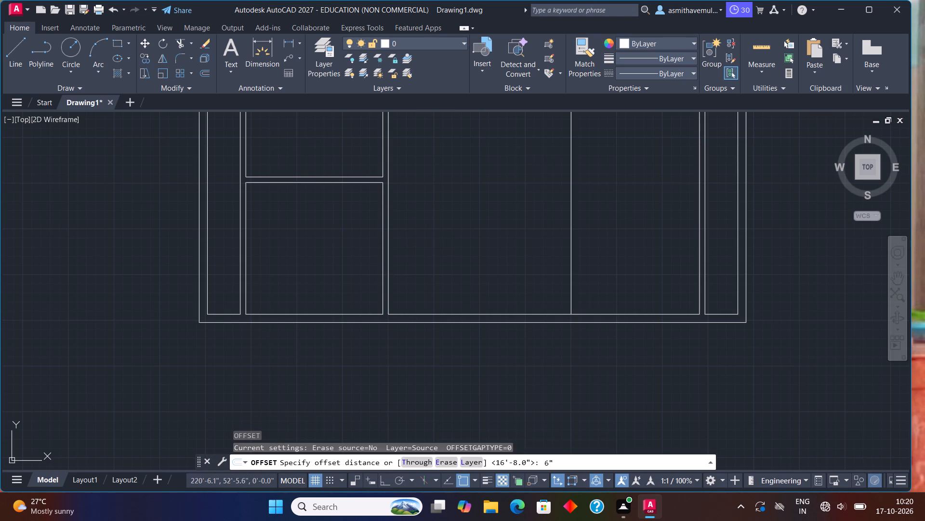
key(Return)
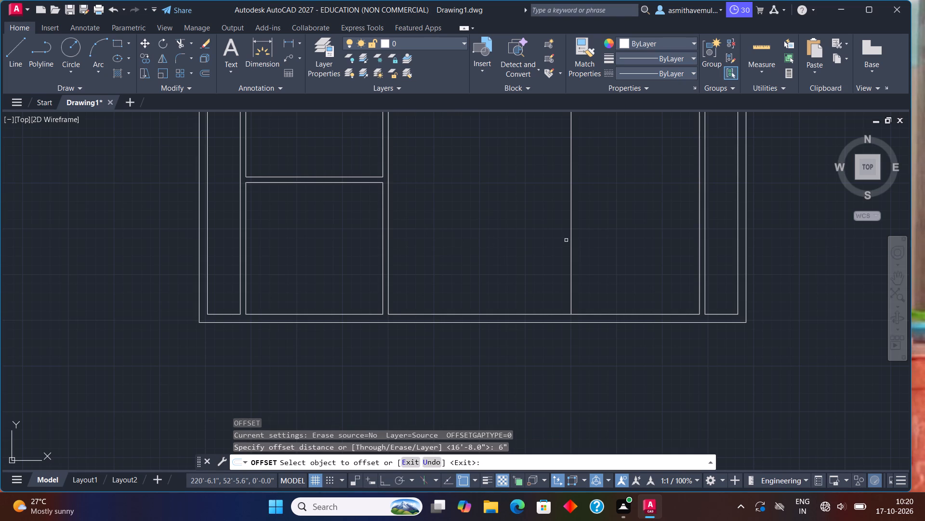
drag(571, 237, 576, 233)
click(586, 227)
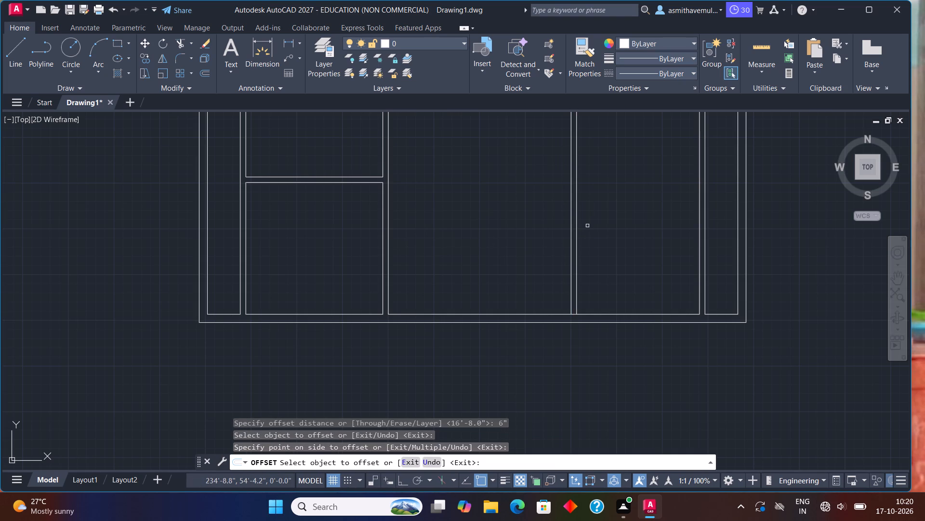
key(Escape)
Offset the bottom wall's inner line in the central area upward by 11'11.4".
key(o)
key(Return)
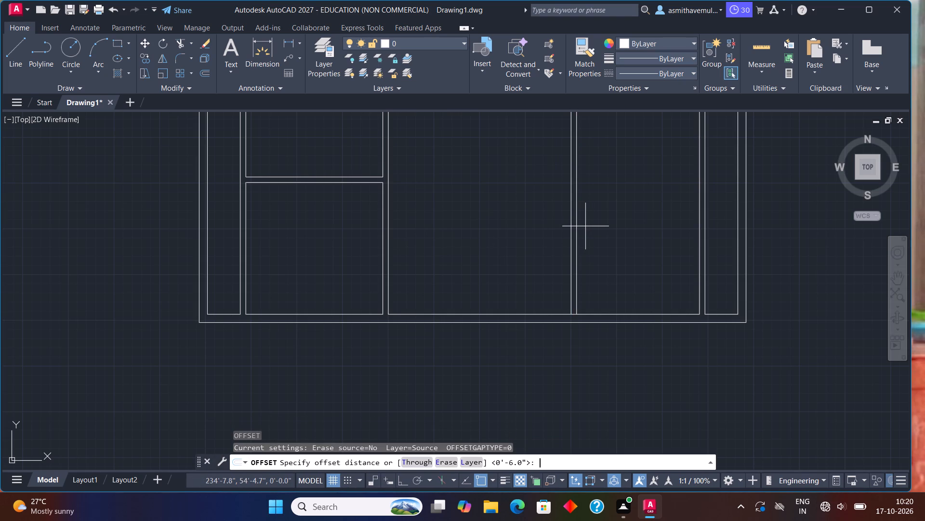
key(1)
text(1')
text(11.4")
key(Return)
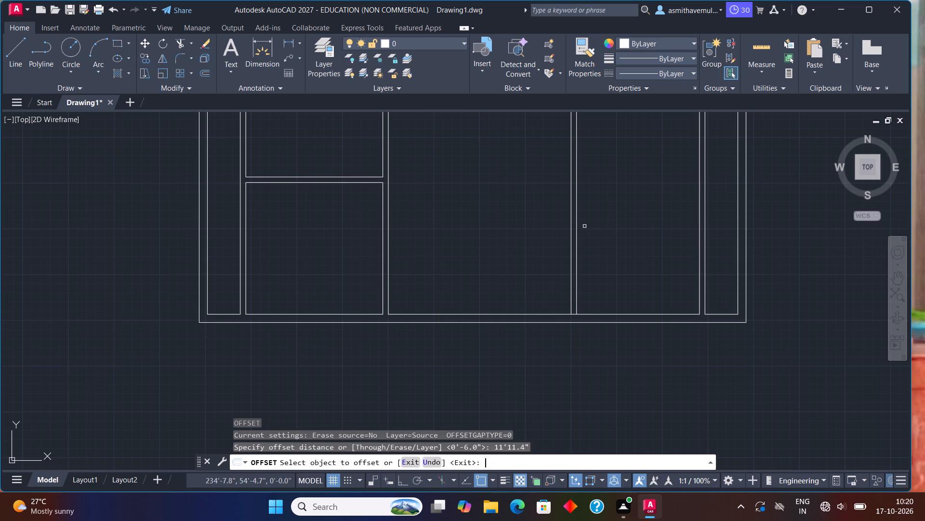
click(545, 314)
click(536, 256)
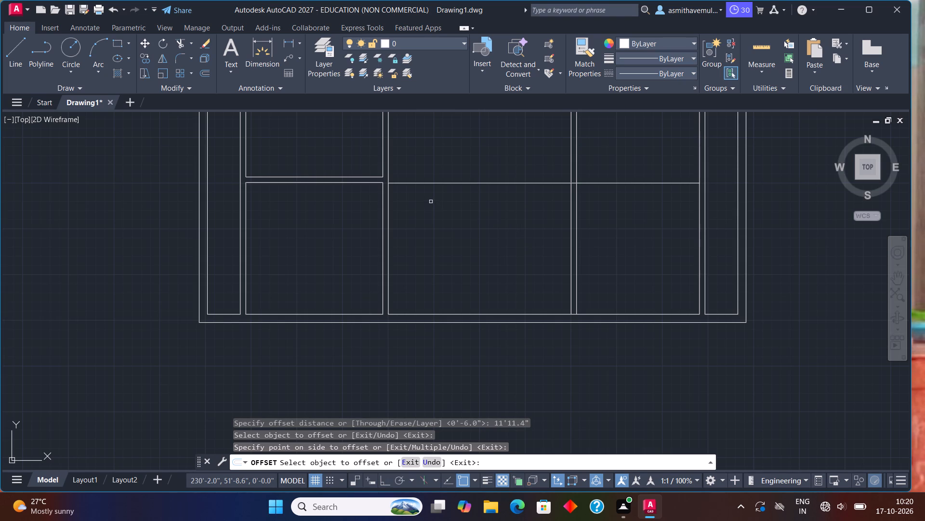
Extend the lower line of the bottom-left room's horizontal partition across the central area to the near line of the new vertical partition.
key(Escape)
scroll(395, 187, up, 1)
text(EX)
text(TE)
text(ND)
key(Return)
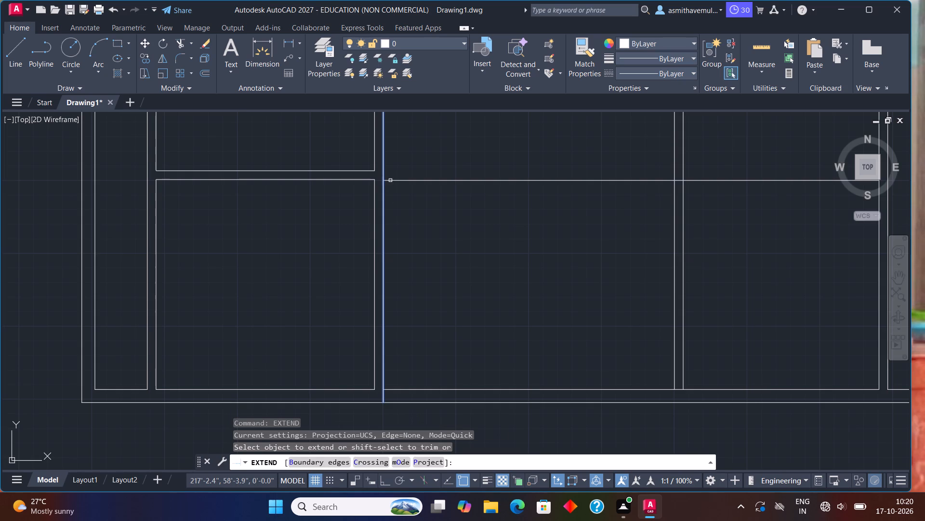
scroll(390, 180, up, 2)
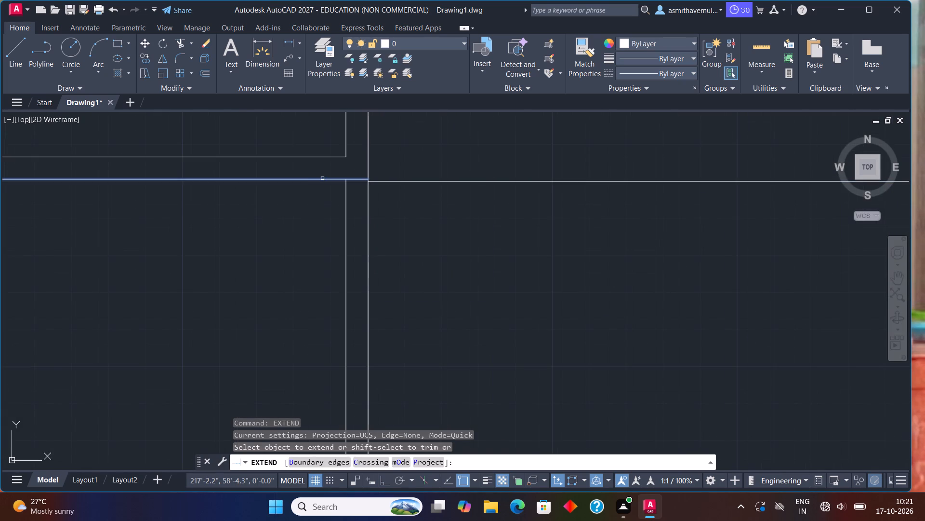
click(322, 178)
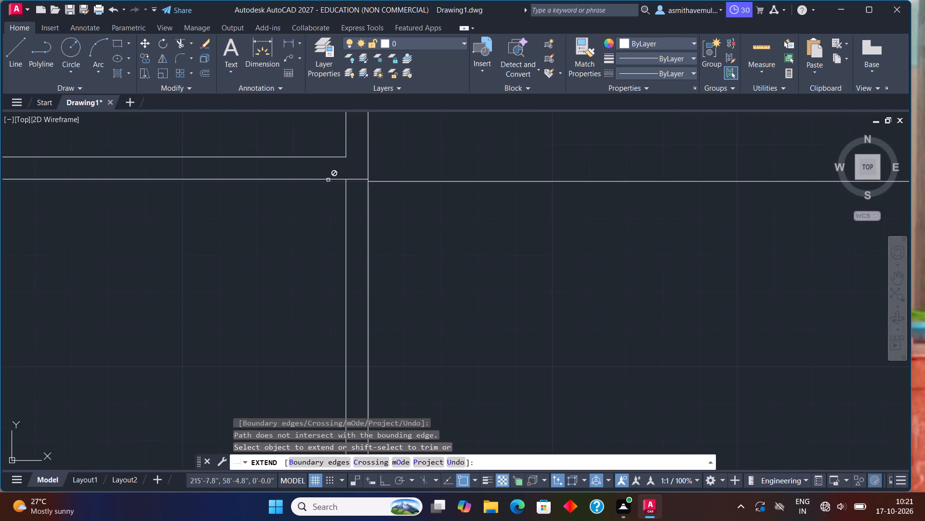
scroll(380, 188, down, 3)
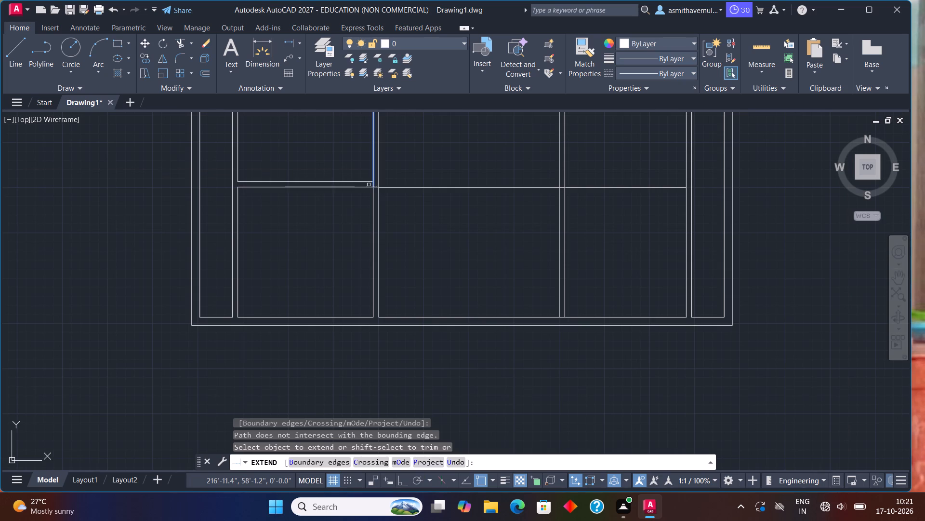
click(367, 186)
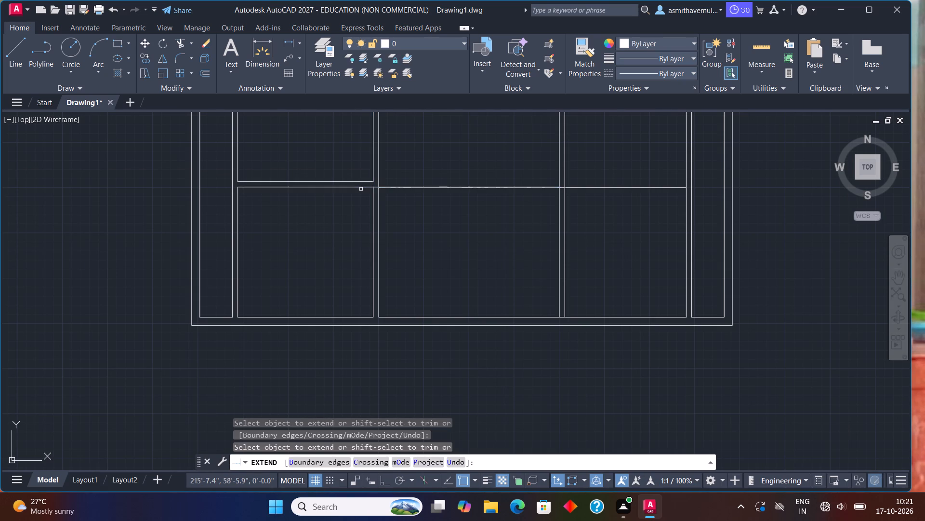
click(532, 189)
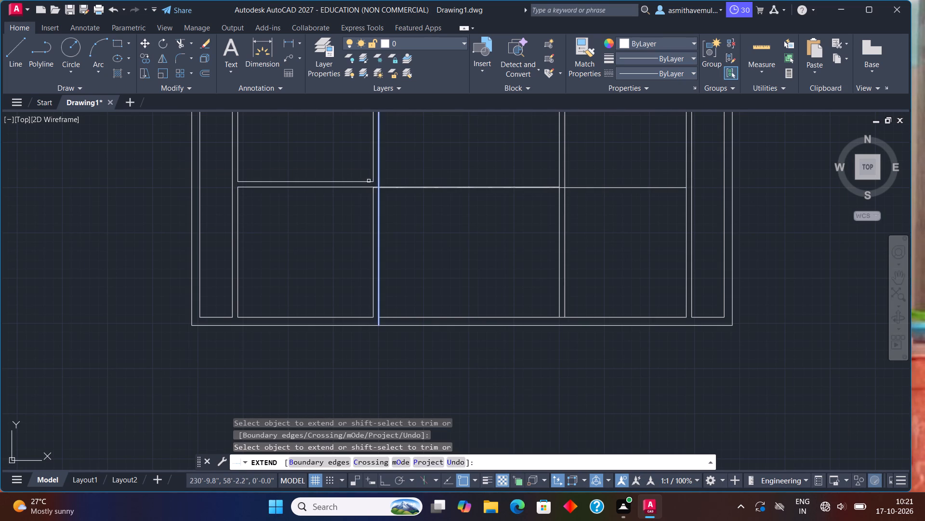
Extend the upper line of the same horizontal partition rightward across the central area and through the new vertical partition into the adjoining space.
click(369, 181)
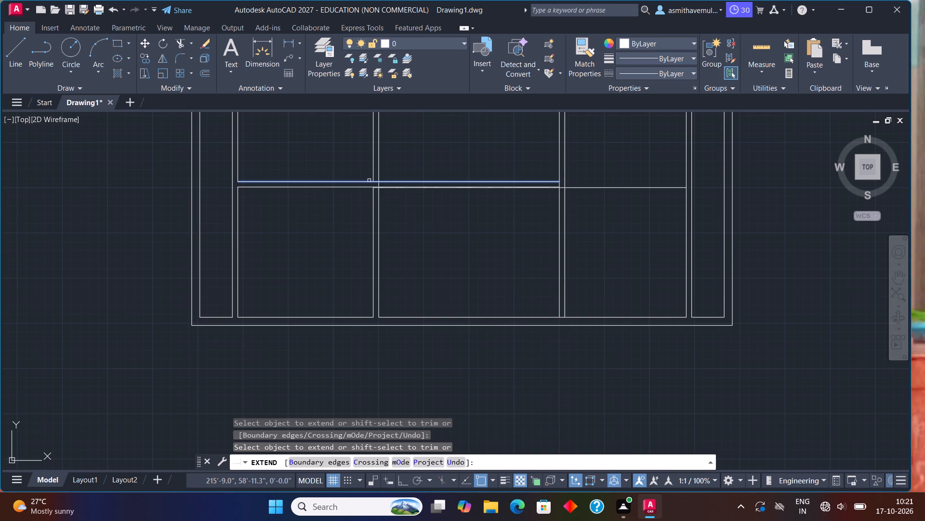
click(369, 180)
click(460, 183)
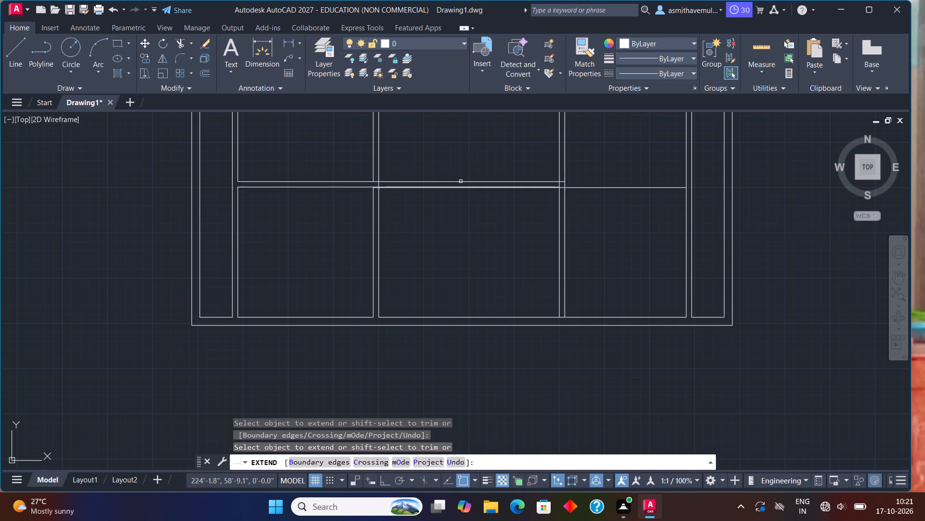
click(462, 180)
scroll(482, 184, up, 3)
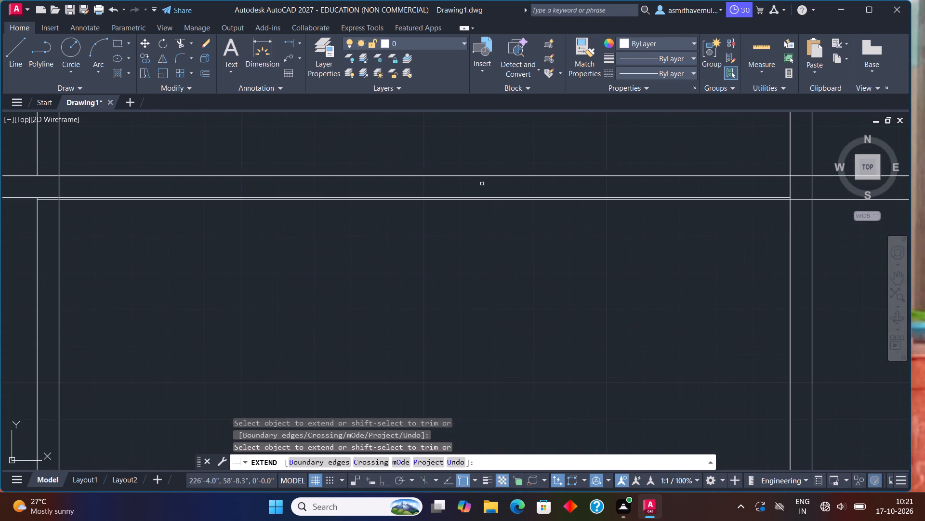
key(Escape)
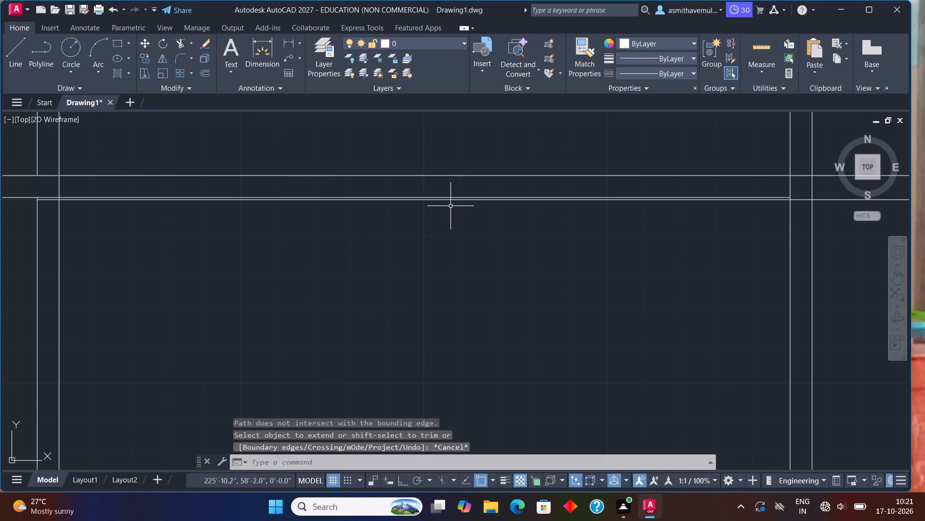
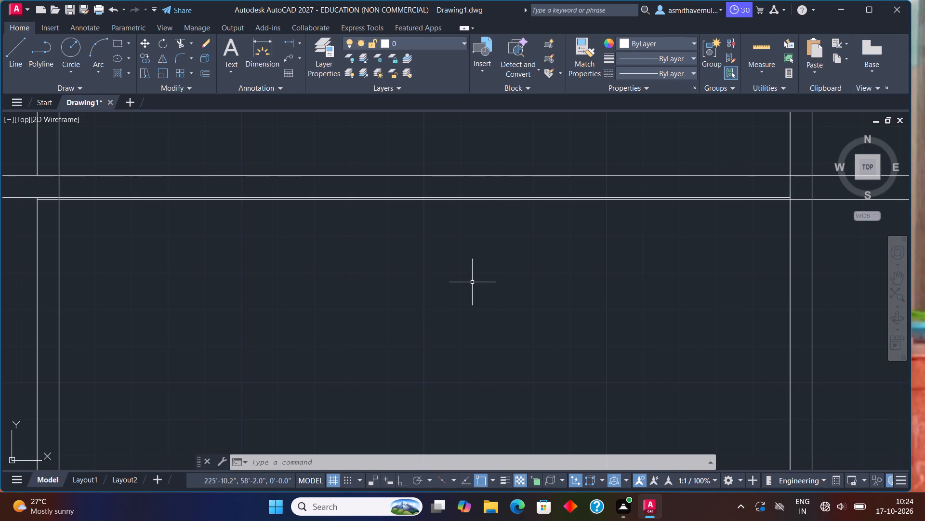
Delete the stray offset line lying just below the horizontal partition in the central area.
click(350, 198)
key(Delete)
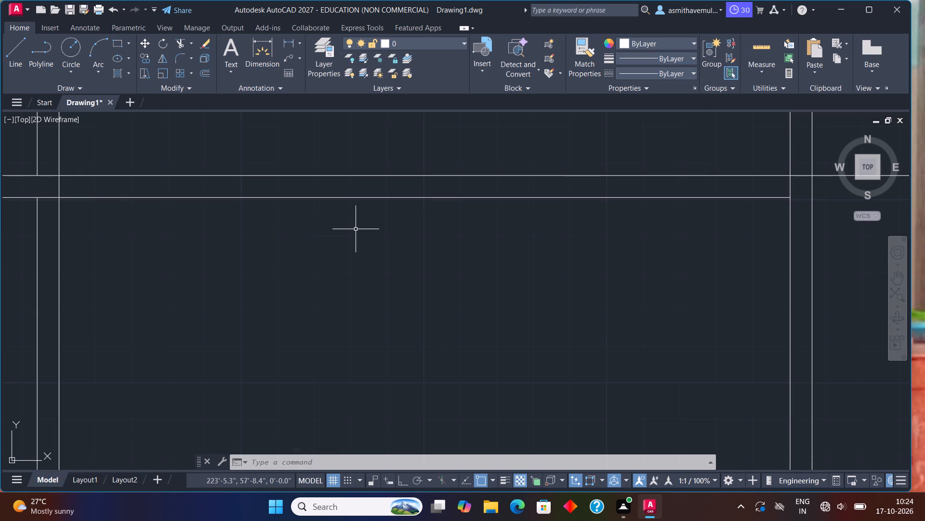
Extend the horizontal partition's lower line through the newer vertical partition to the near line of the far-right vertical partition.
scroll(387, 257, down, 4)
middle_drag(382, 259, 384, 234)
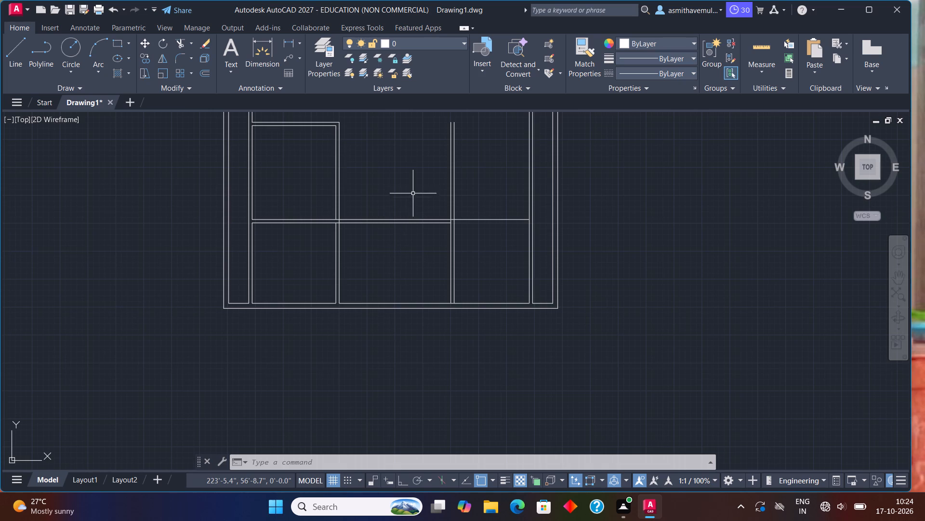
scroll(450, 261, up, 1)
text(EXTEND)
key(Return)
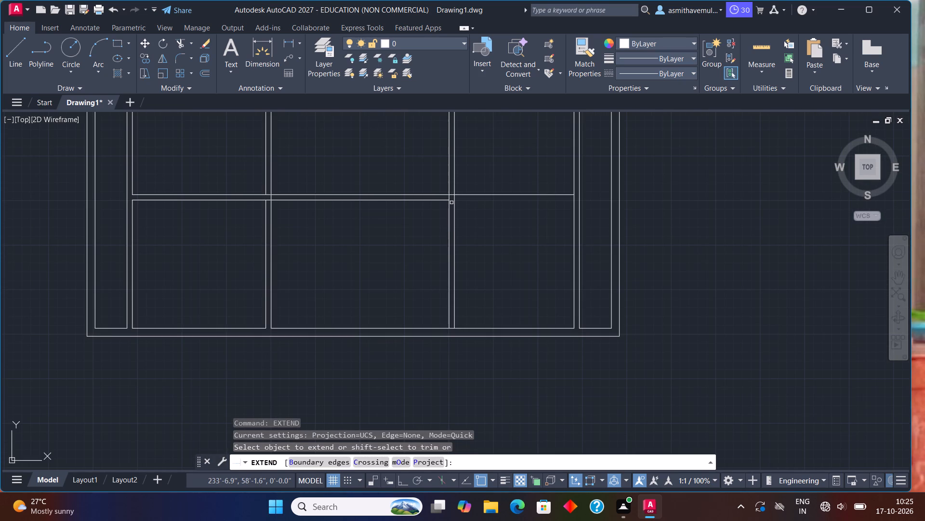
scroll(451, 203, up, 1)
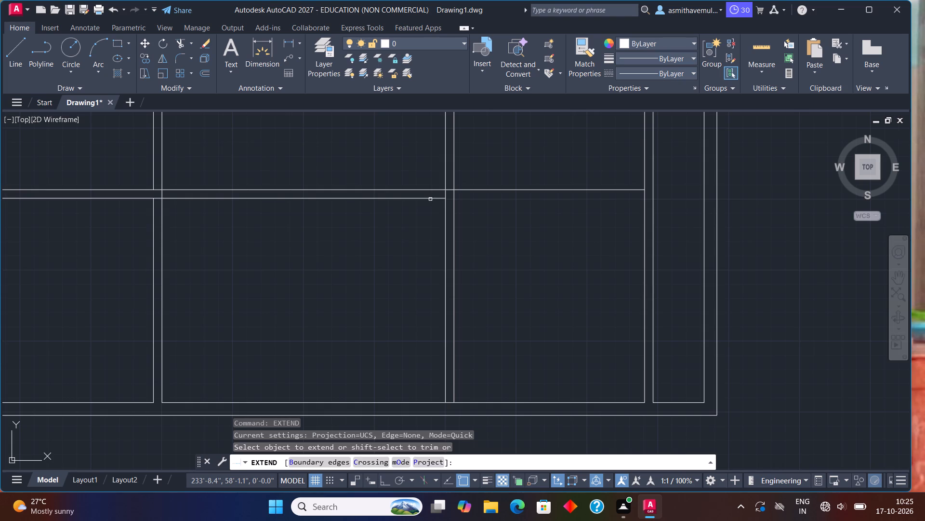
click(432, 196)
click(435, 200)
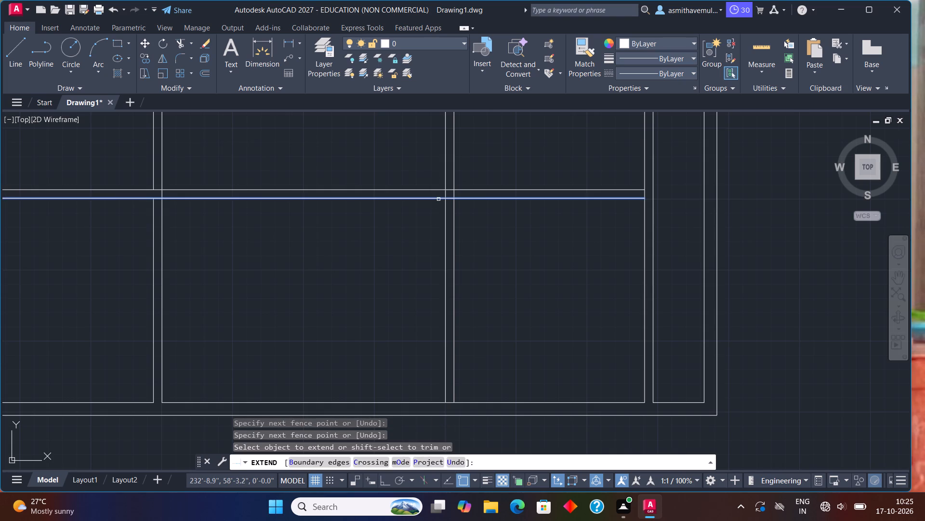
click(438, 199)
key(Escape)
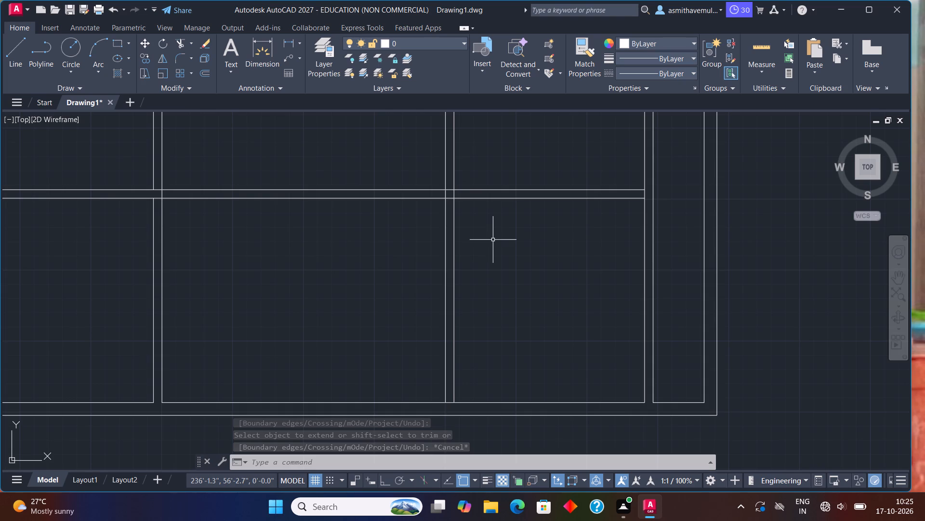
Trim the line segments inside the crossing of the bottom-left room's vertical partition and the horizontal partition to open the wall junction.
scroll(505, 247, down, 2)
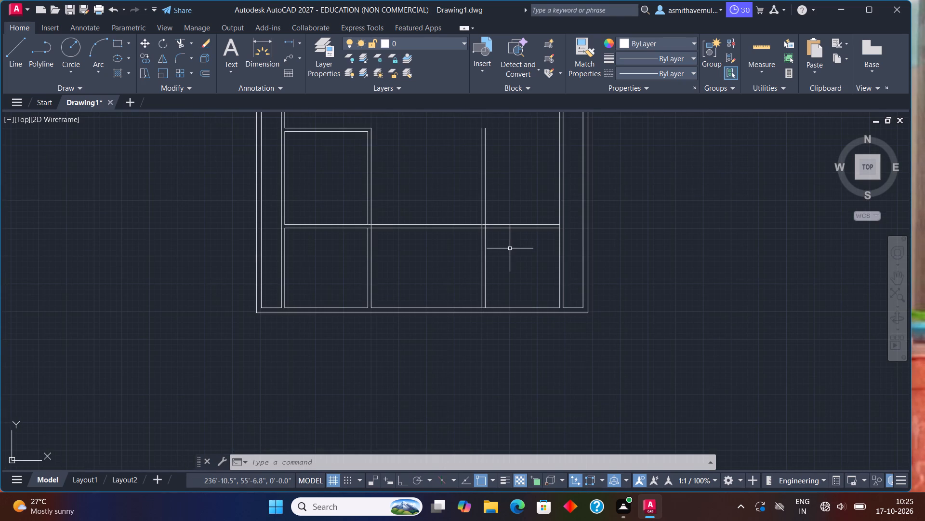
text(TRIM)
key(Return)
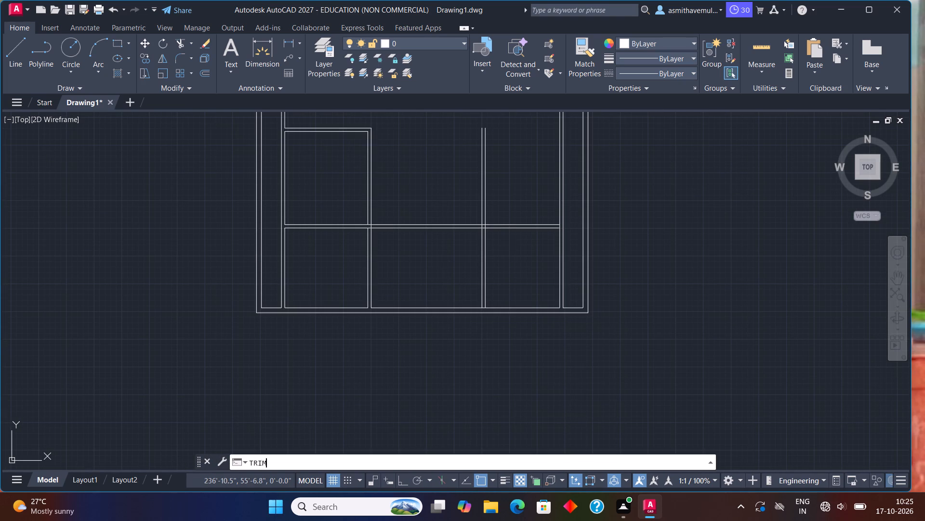
scroll(364, 276, up, 1)
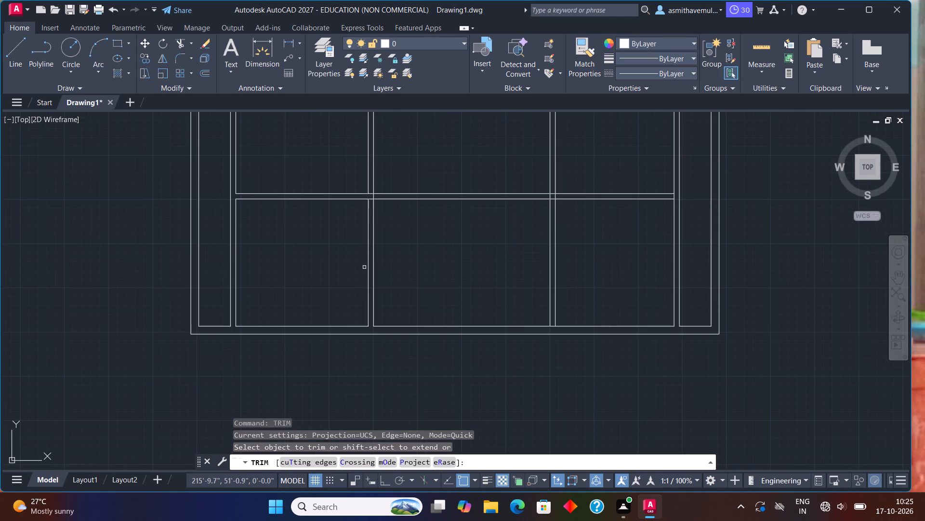
scroll(372, 213, up, 2)
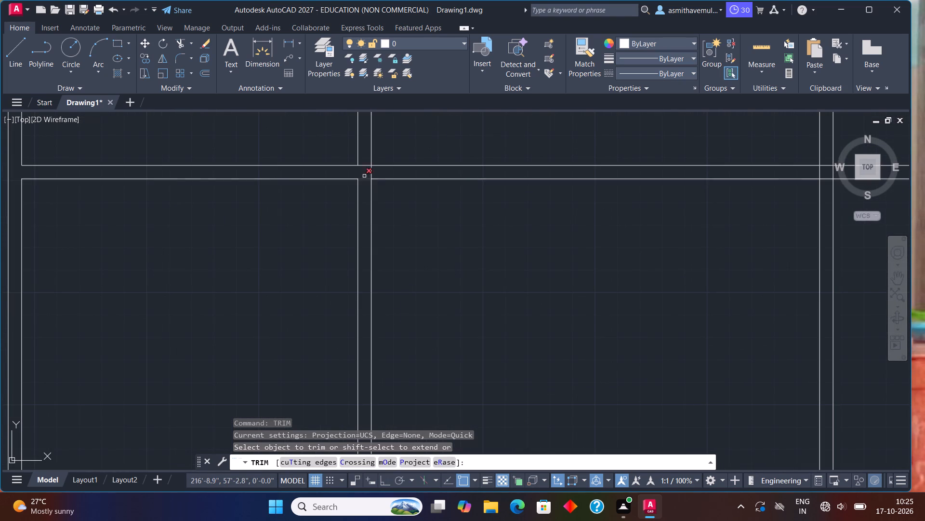
click(364, 165)
click(361, 178)
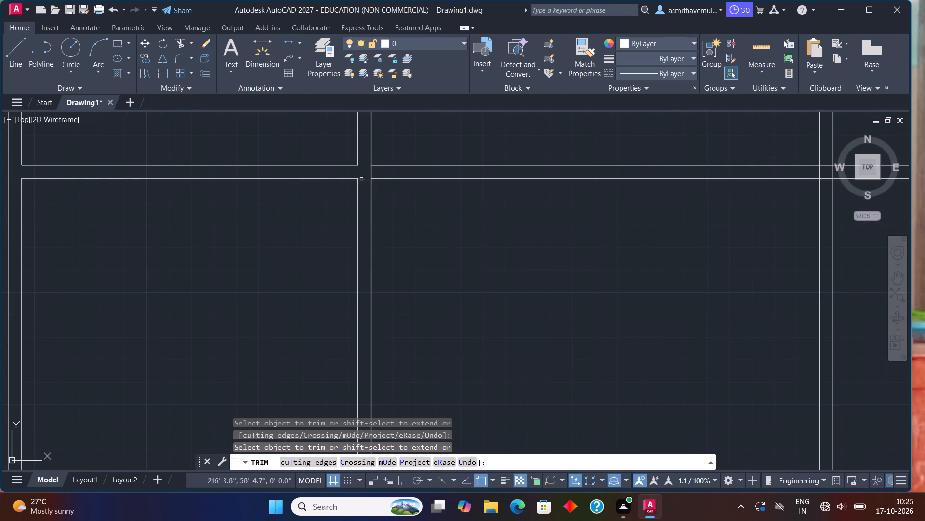
click(371, 173)
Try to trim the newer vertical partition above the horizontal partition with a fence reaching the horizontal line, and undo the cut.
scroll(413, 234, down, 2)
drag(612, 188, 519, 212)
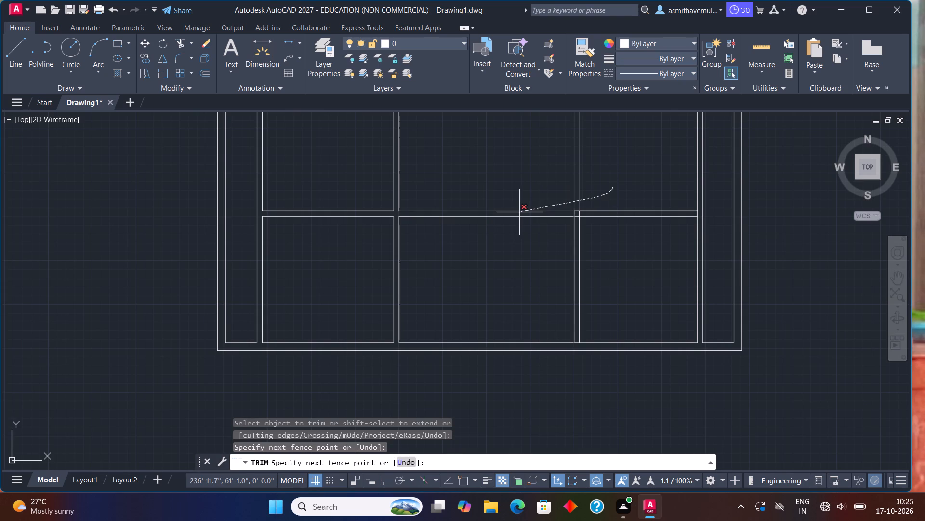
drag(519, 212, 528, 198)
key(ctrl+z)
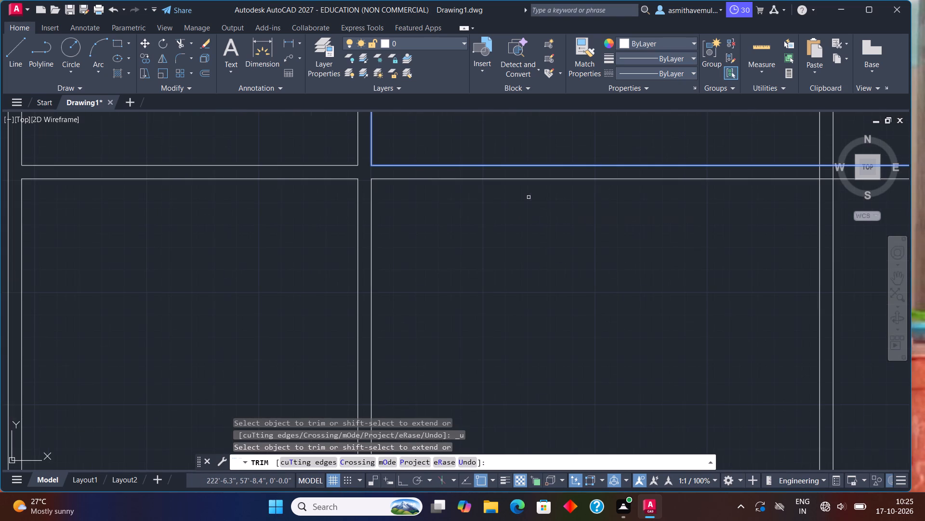
Trim away both lines of the newer vertical partition above the horizontal partition.
scroll(558, 181, down, 2)
drag(702, 144, 628, 146)
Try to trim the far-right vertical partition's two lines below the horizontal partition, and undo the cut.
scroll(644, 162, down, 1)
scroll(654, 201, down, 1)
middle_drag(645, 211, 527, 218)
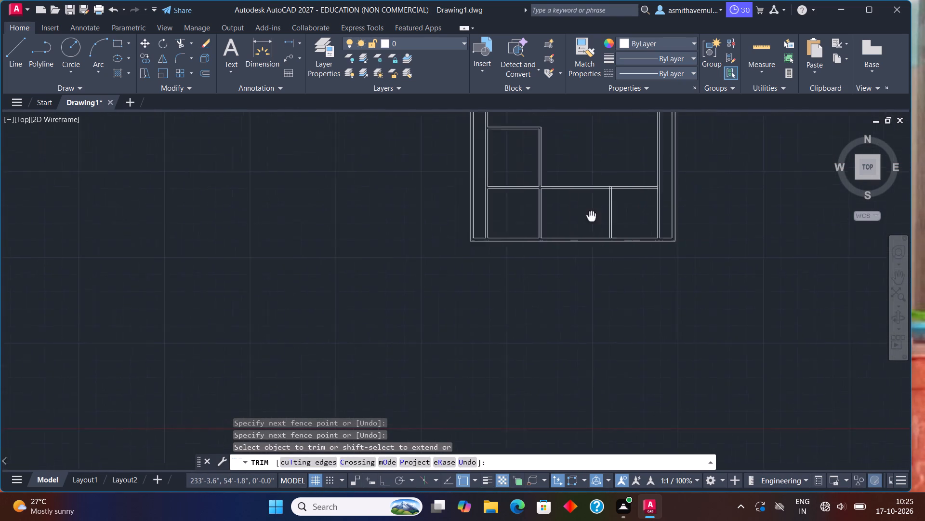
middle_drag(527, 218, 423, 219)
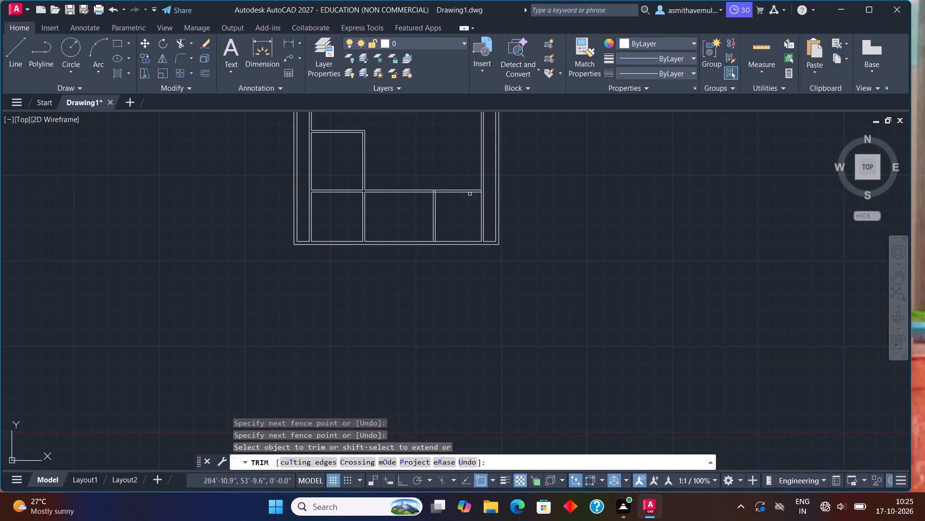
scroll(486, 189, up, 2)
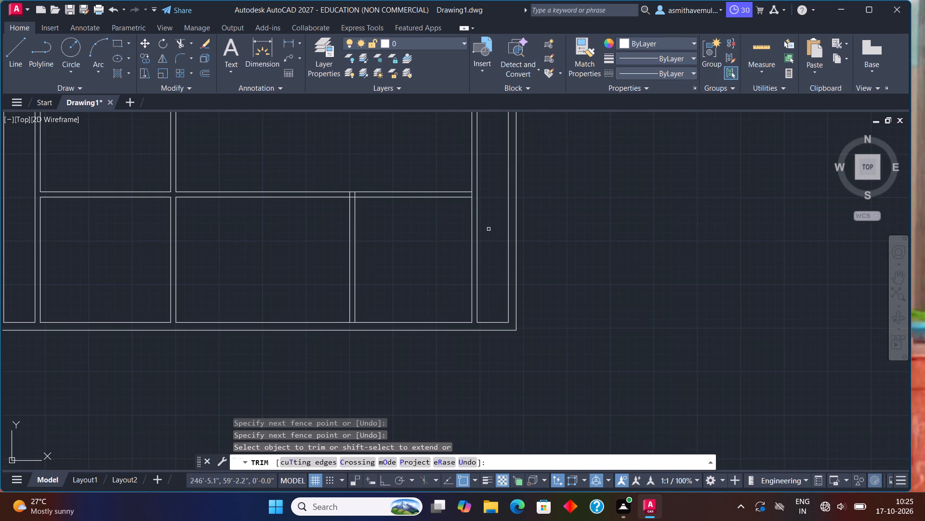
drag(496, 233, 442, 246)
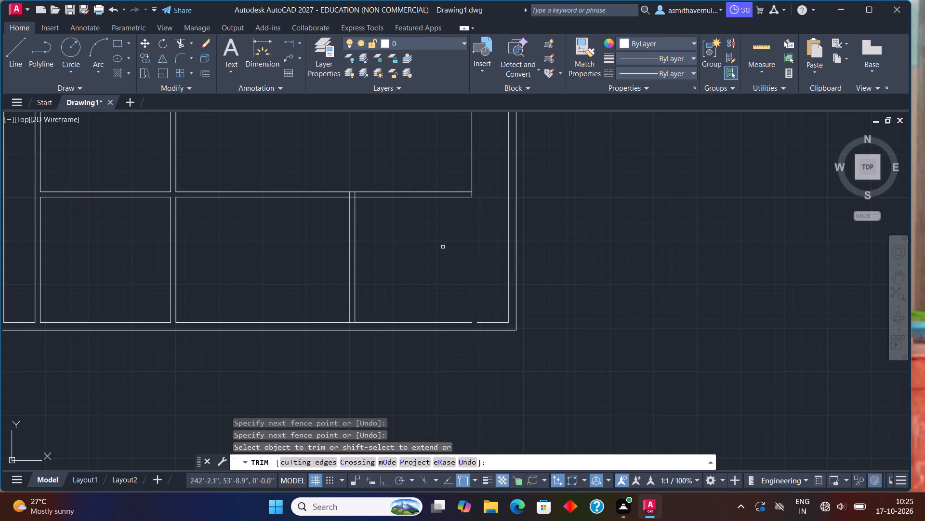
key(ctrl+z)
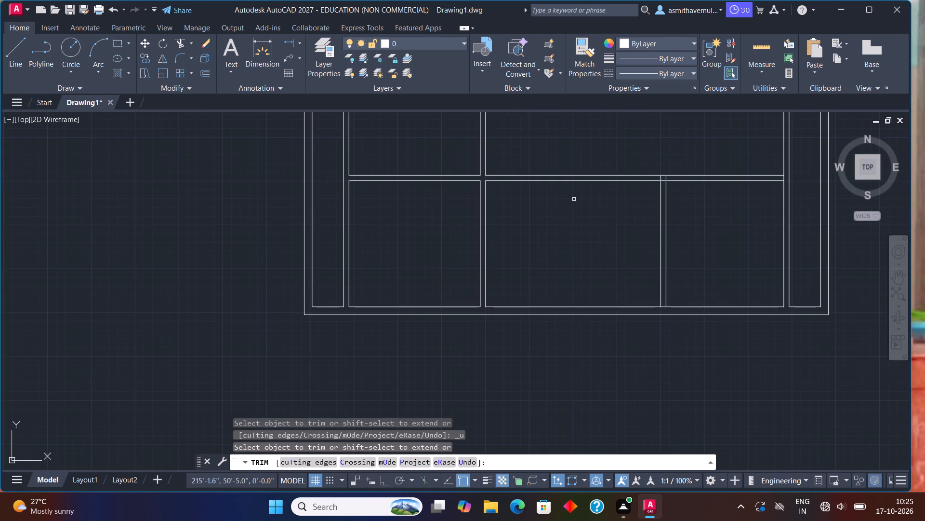
Extend the horizontal partition's lower line to the far-right partition's outer line, and the bottom wall's inner line across that partition's gap.
middle_drag(615, 199, 41, 254)
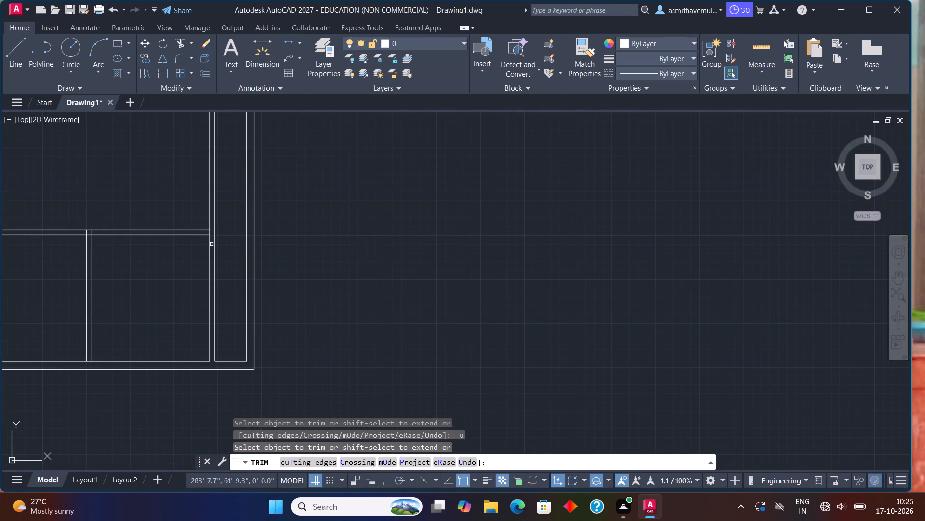
ctrl+scroll(211, 243, up, 1)
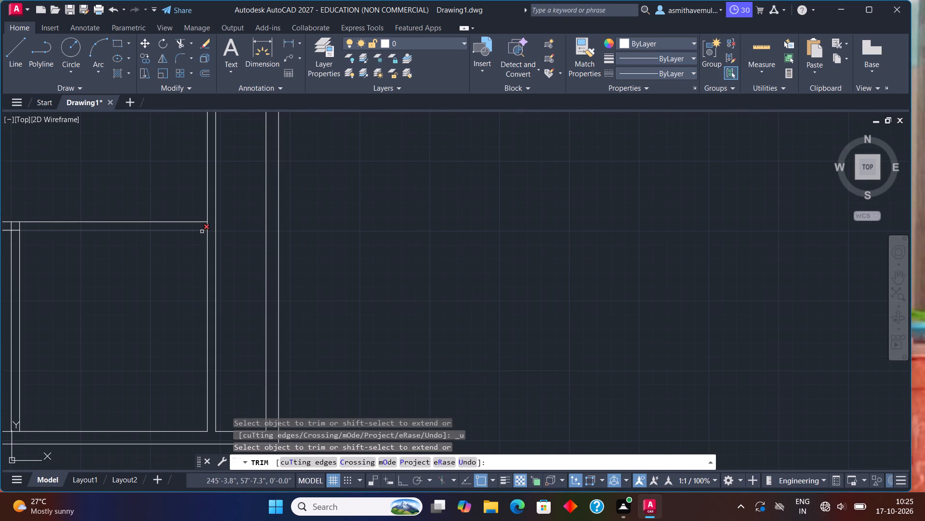
shift+click(202, 231)
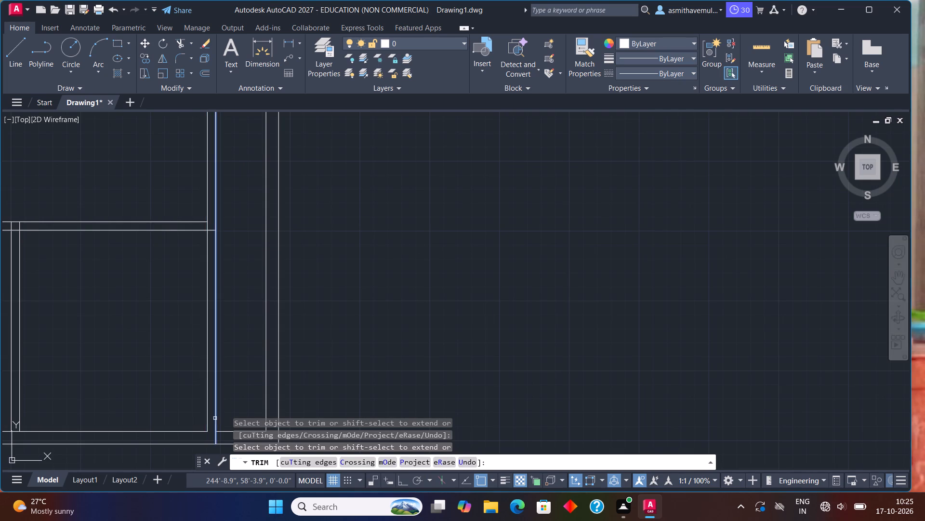
shift+click(196, 432)
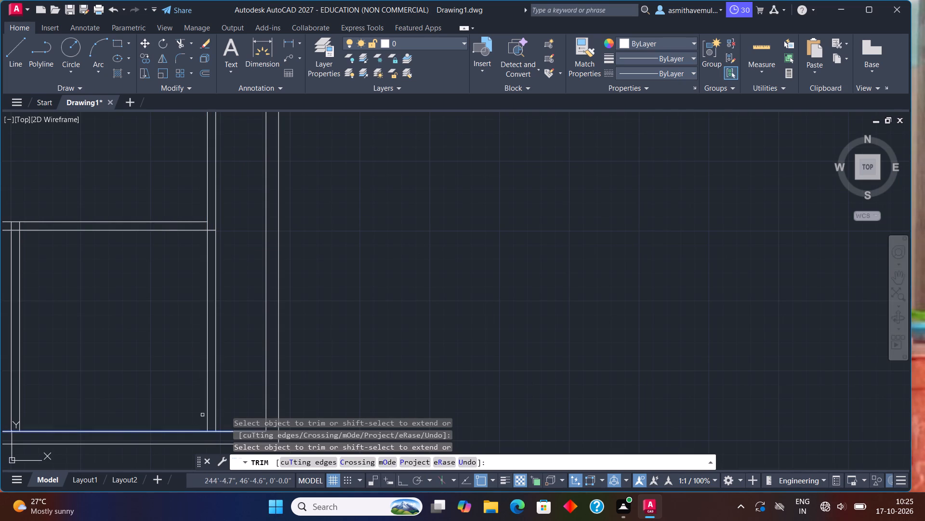
Trim away the far-right vertical partition below the horizontal partition, including the leftover stub at their corner.
drag(232, 368, 159, 353)
scroll(171, 251, up, 1)
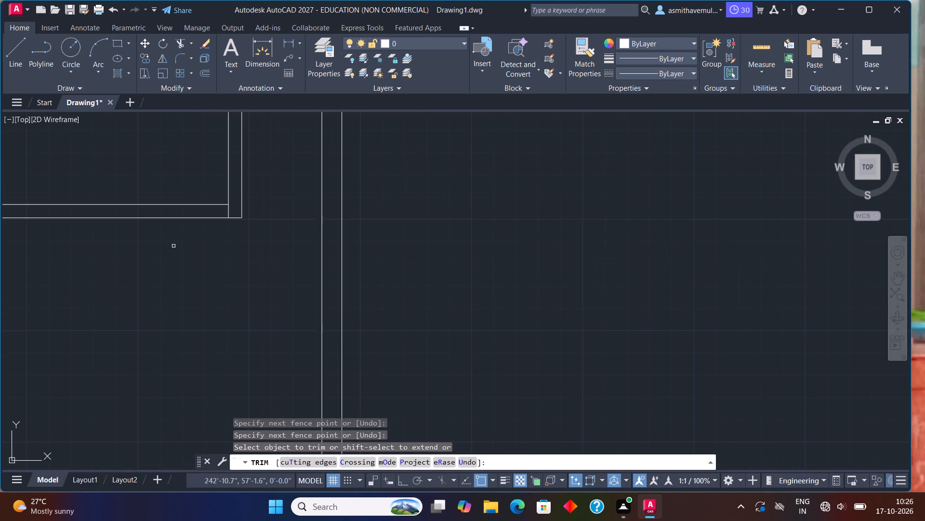
click(229, 213)
Trim the segments where the bottom area's vertical partition meets the horizontal partition to form an open T-junction.
scroll(229, 213, down, 2)
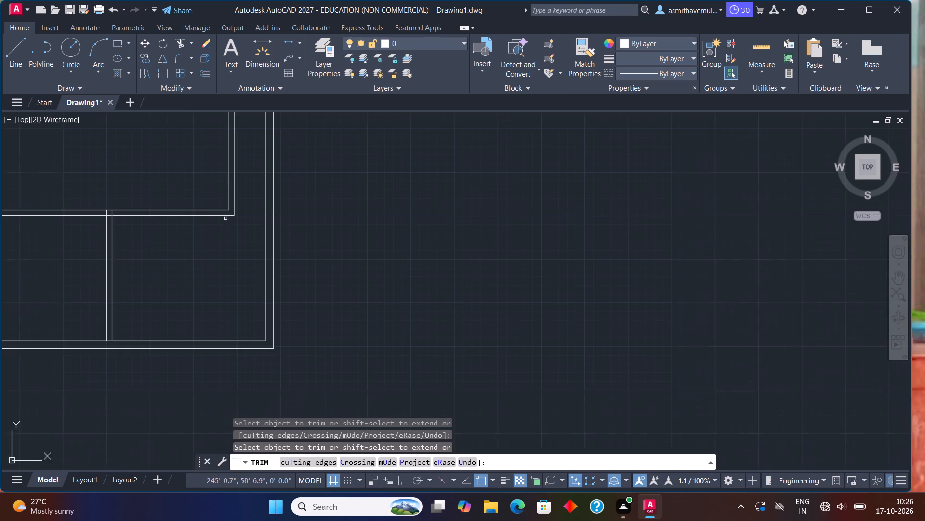
scroll(225, 219, down, 1)
middle_drag(209, 242, 415, 282)
scroll(391, 273, up, 3)
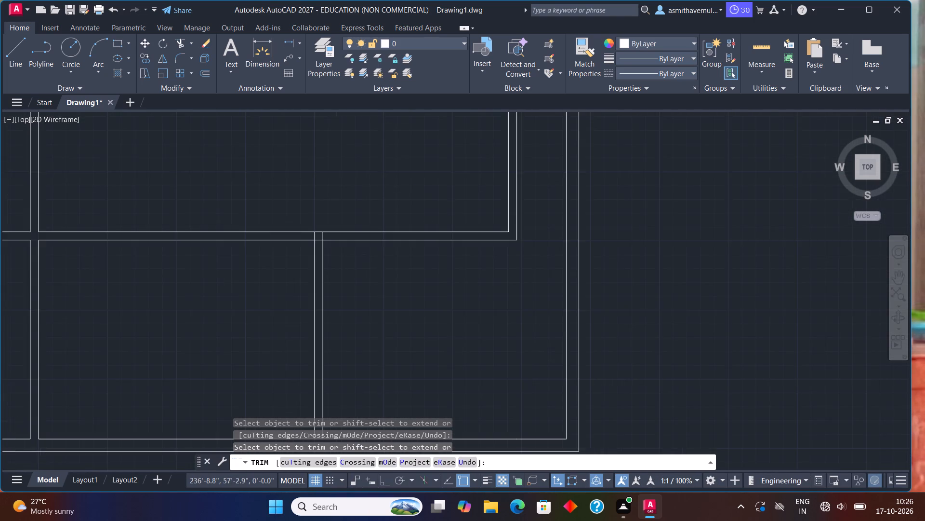
scroll(339, 243, up, 1)
drag(295, 216, 203, 219)
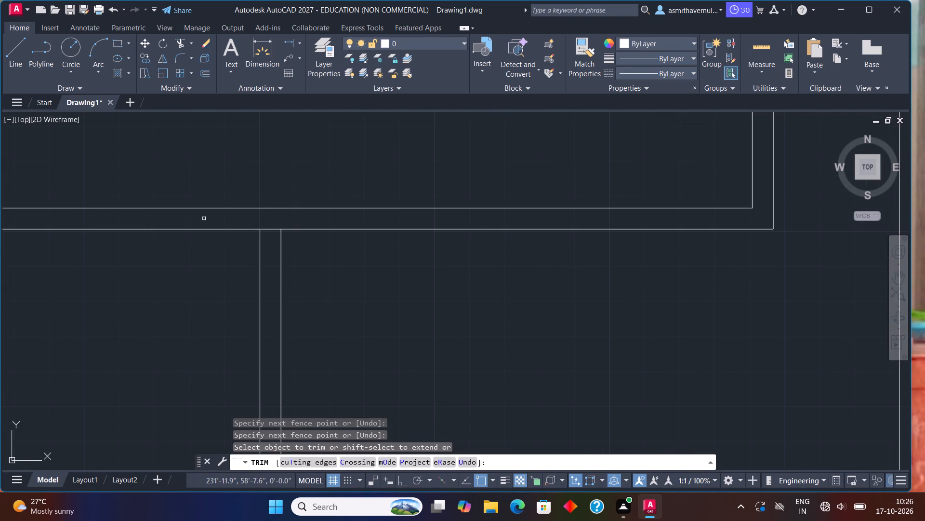
drag(272, 227, 272, 246)
scroll(272, 246, down, 3)
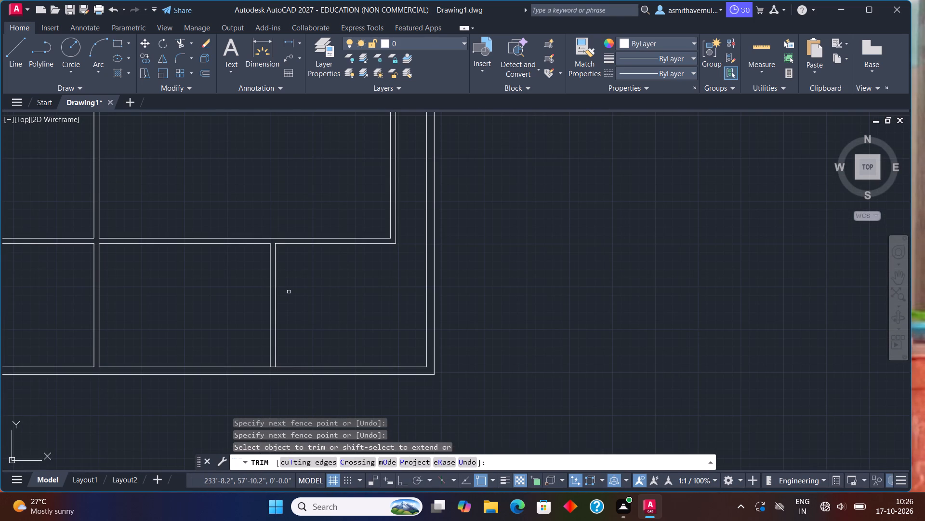
scroll(298, 275, down, 2)
middle_drag(278, 243, 308, 326)
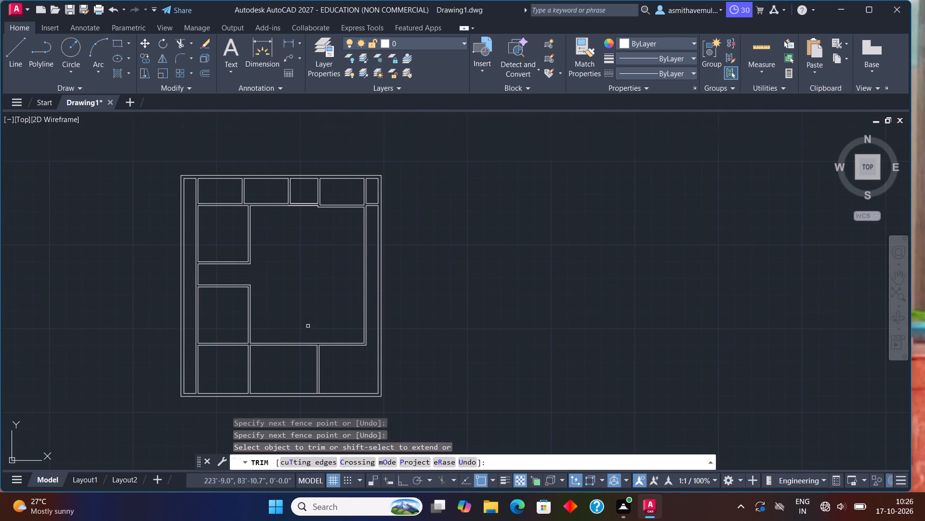
scroll(285, 313, up, 1)
key(Escape)
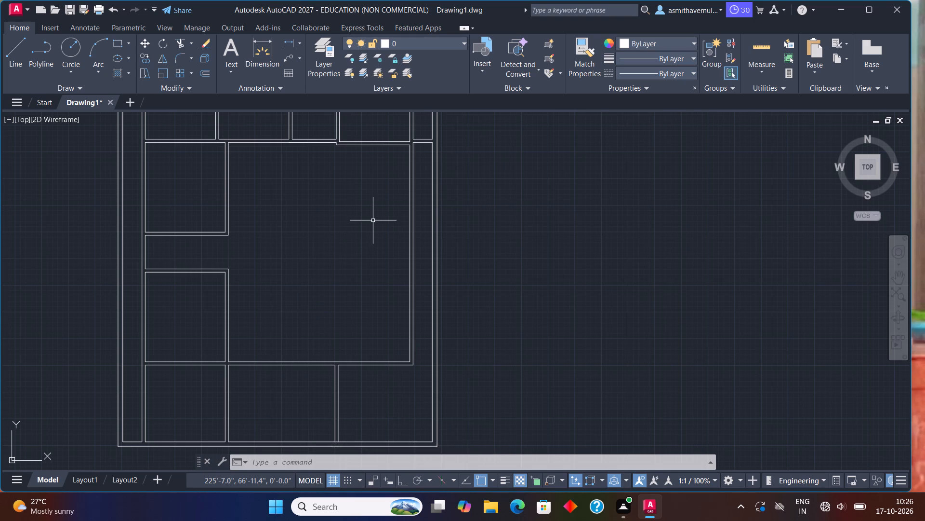
Offset the lower wall line of the top row's wide right-hand room downward by 14' into the central area.
scroll(373, 220, up, 1)
middle_drag(373, 220, 339, 439)
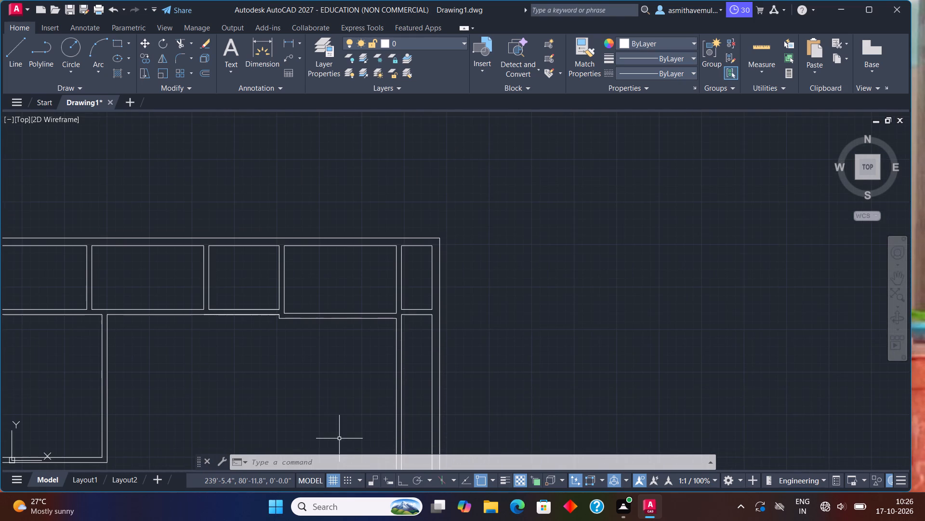
key(o)
key(Return)
text(14)
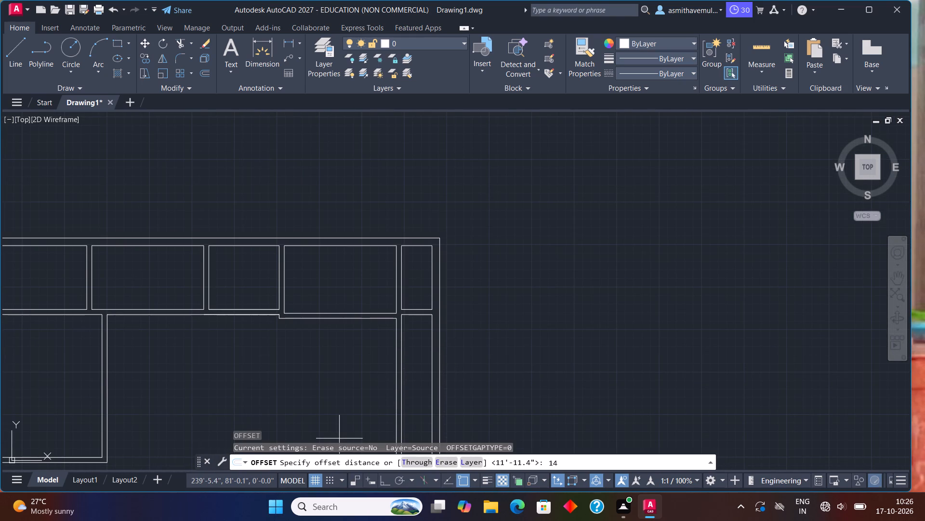
key(apostrophe)
key(Return)
scroll(338, 438, down, 1)
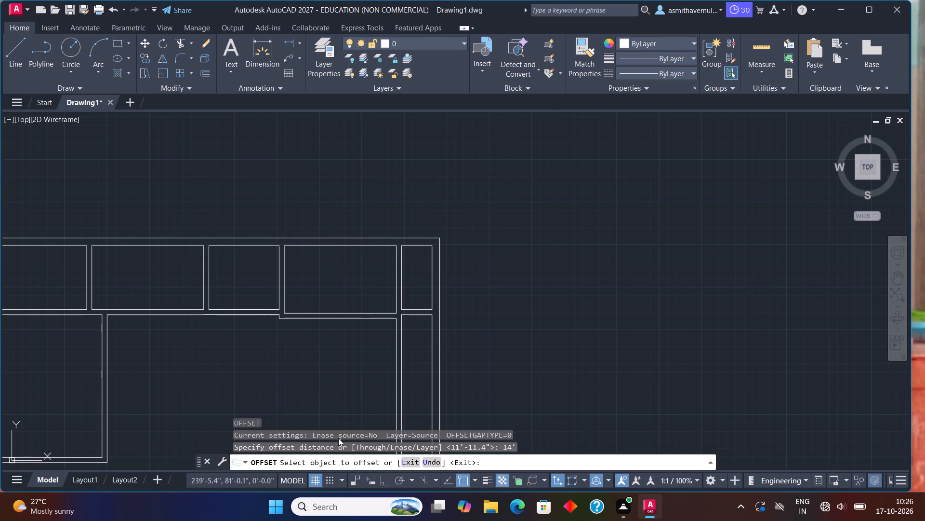
middle_drag(343, 368, 382, 263)
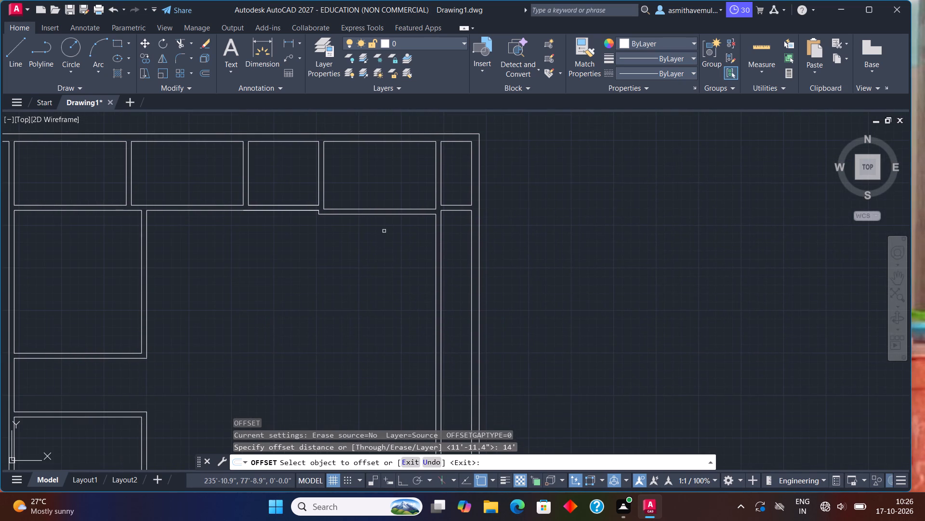
click(391, 214)
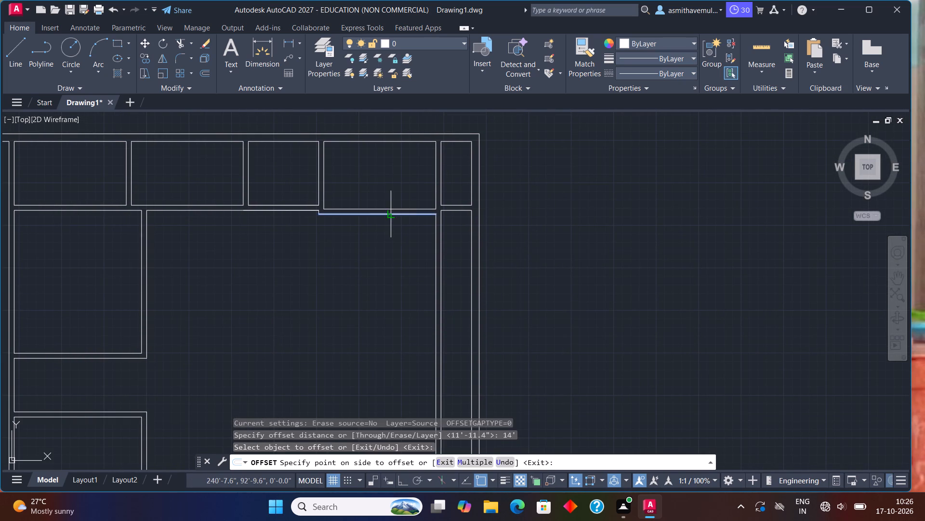
click(385, 261)
key(Escape)
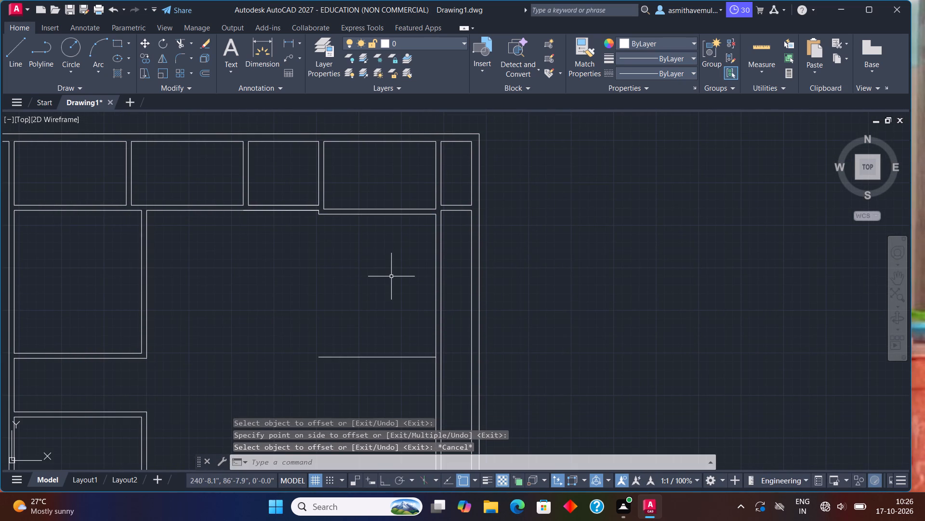
Start another offset with the distance set to 6".
key(o)
key(Return)
key(6)
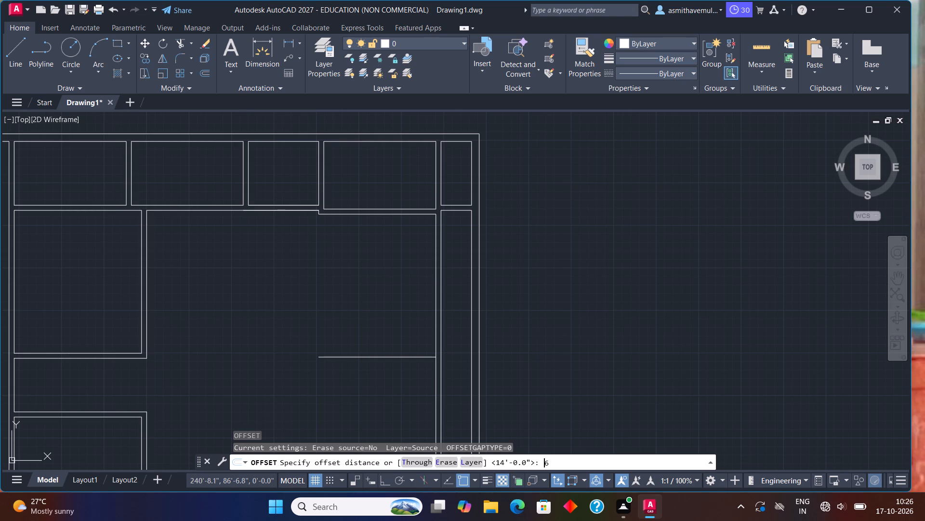
key(shift+quotedbl)
key(Return)
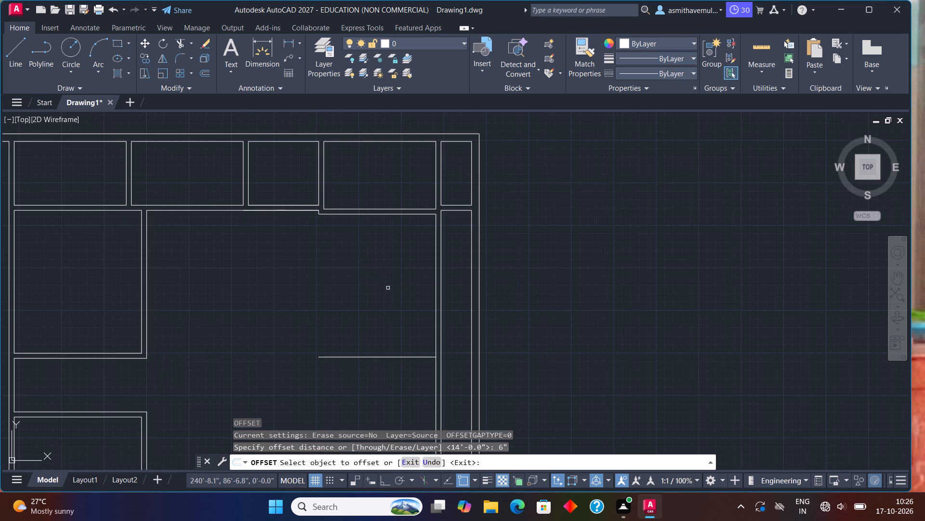
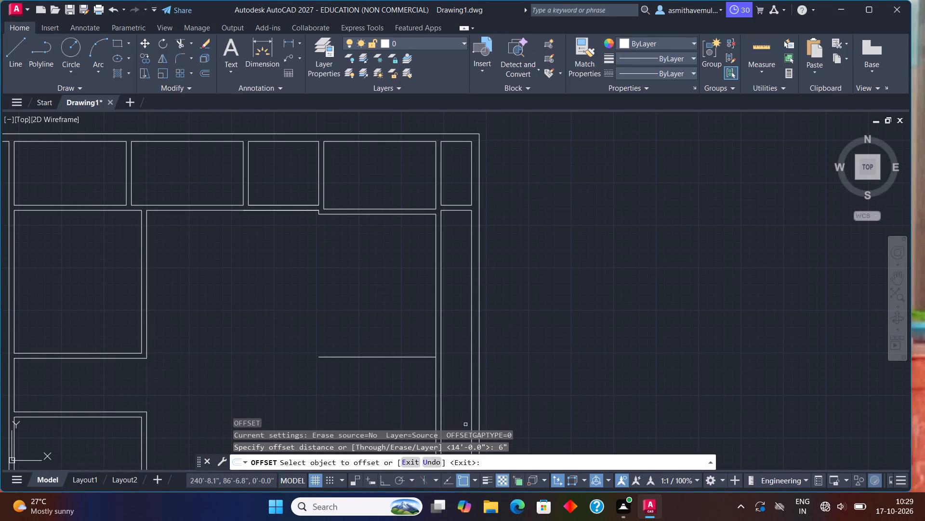
Offset the new horizontal line in the central area downward by 6" to form a partition.
click(414, 358)
click(409, 380)
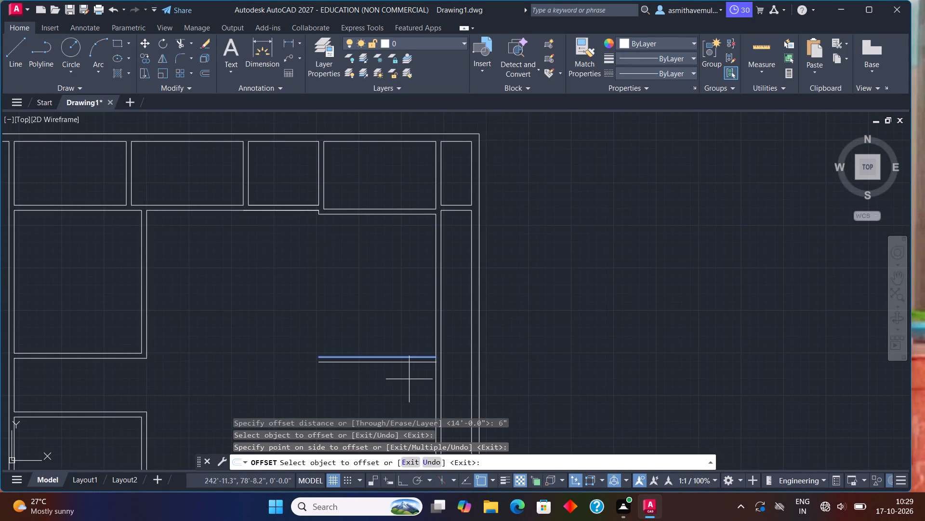
scroll(409, 380, up, 1)
key(Escape)
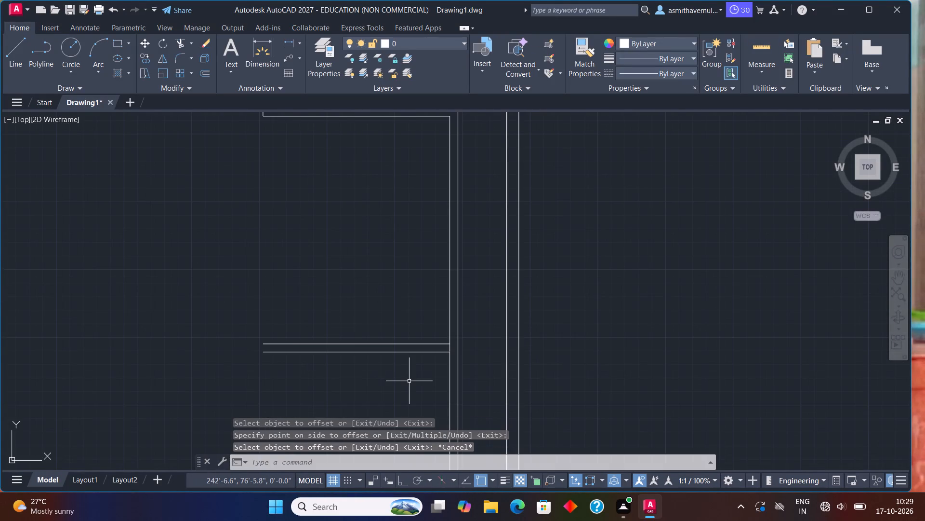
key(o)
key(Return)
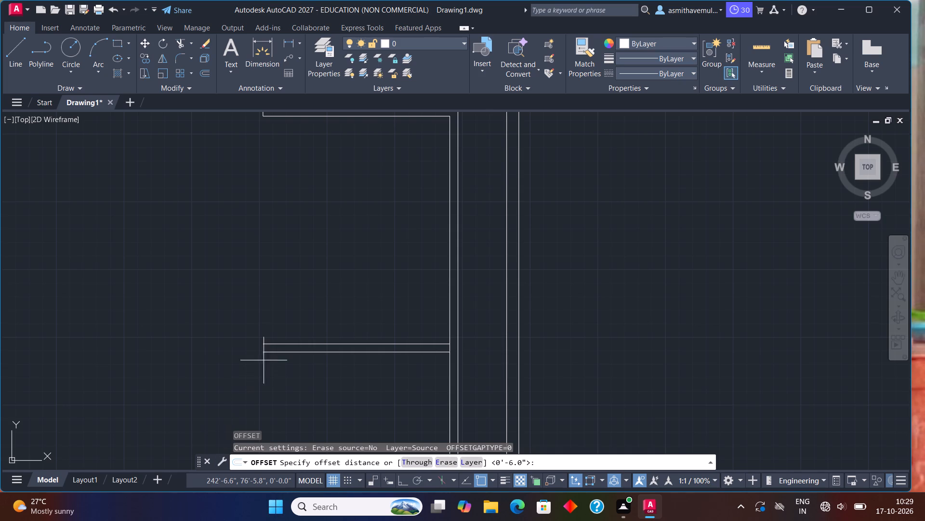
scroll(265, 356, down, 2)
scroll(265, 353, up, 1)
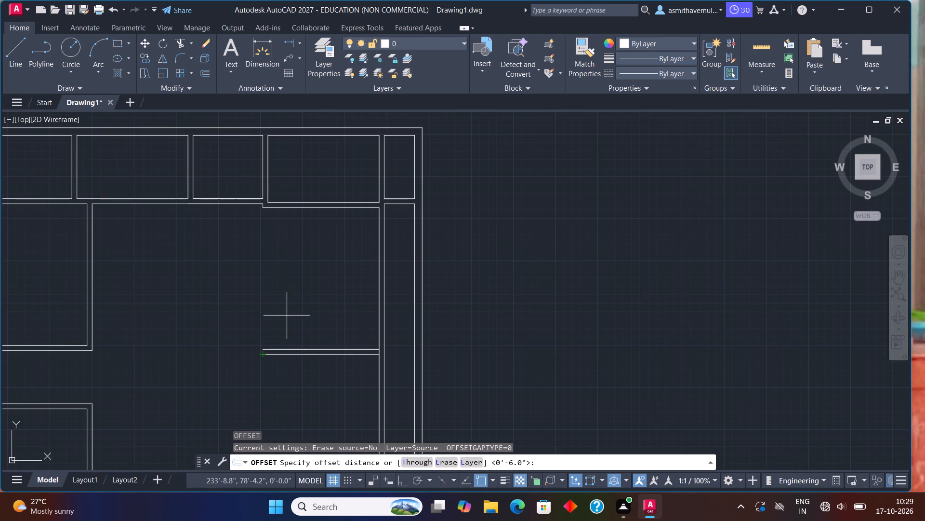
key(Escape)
Examine the overall floor plan and the central area around the unfinished horizontal partition.
scroll(293, 340, down, 1)
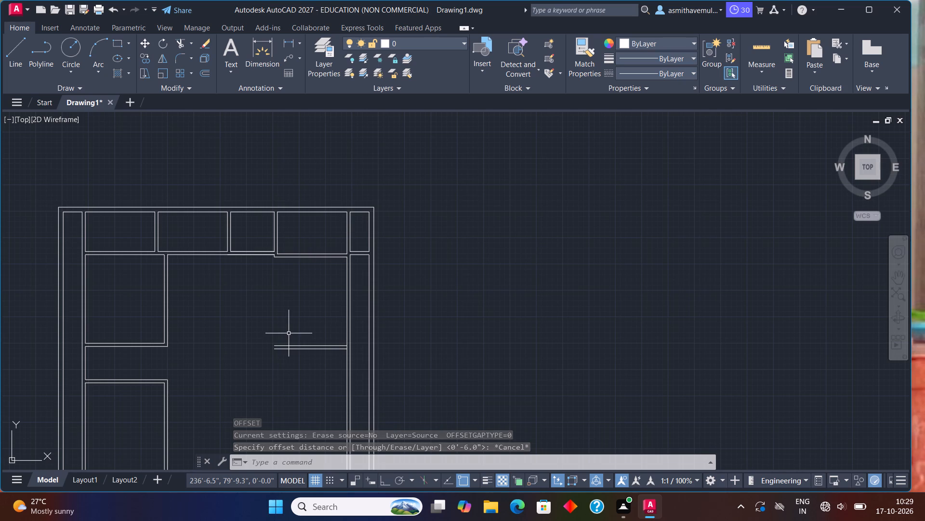
middle_drag(305, 324, 436, 284)
scroll(426, 285, down, 2)
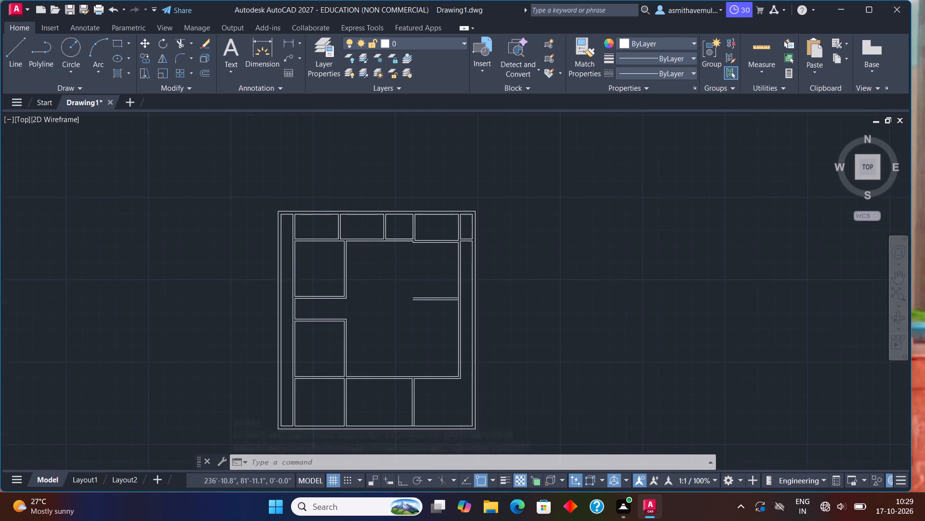
scroll(420, 290, down, 1)
scroll(368, 304, up, 1)
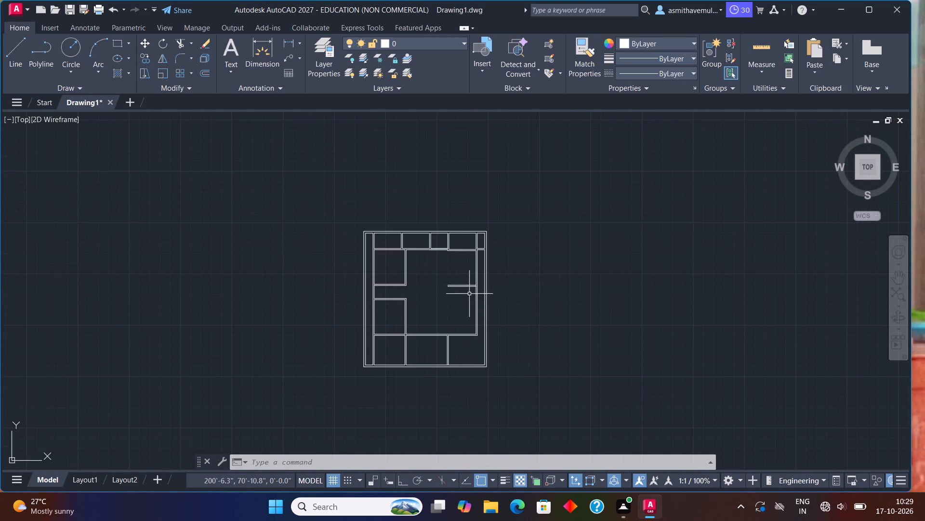
scroll(446, 306, up, 1)
scroll(407, 297, up, 3)
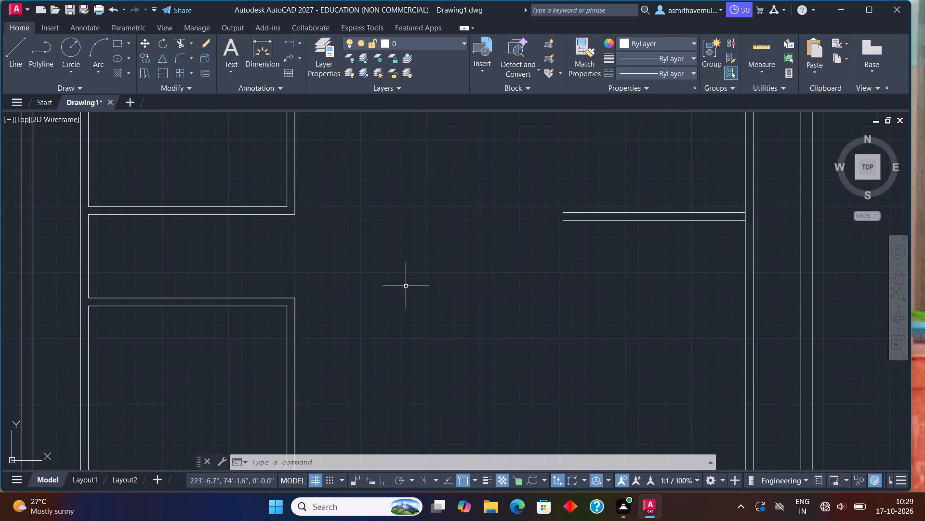
scroll(407, 282, down, 3)
scroll(407, 279, up, 2)
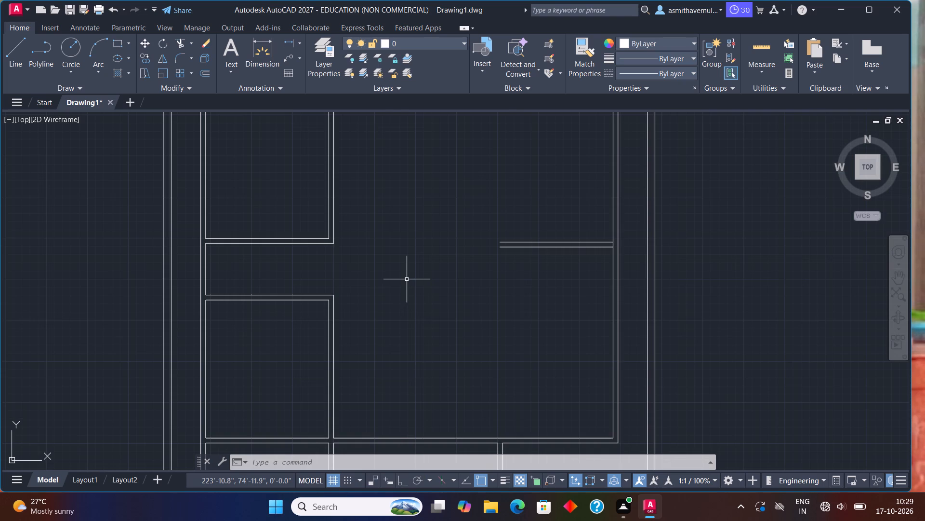
middle_drag(407, 279, 401, 289)
scroll(504, 276, up, 2)
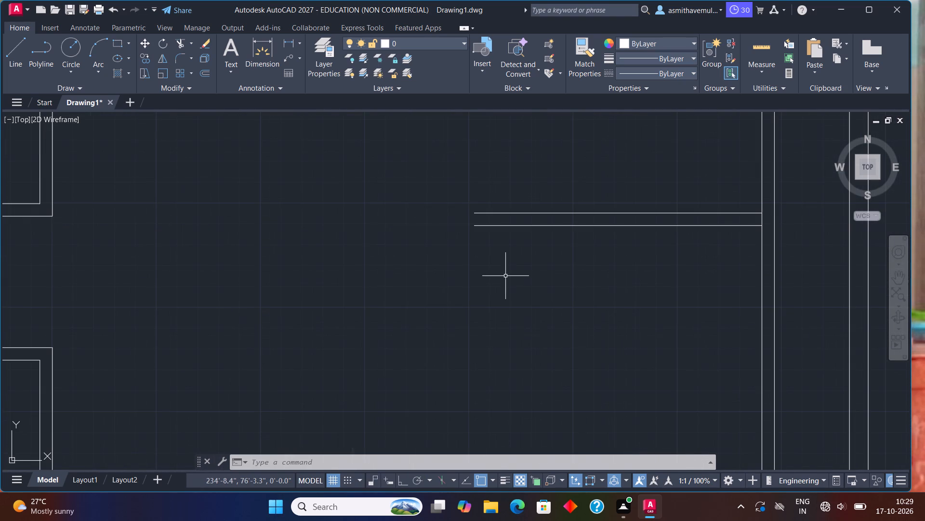
middle_drag(506, 274, 429, 306)
scroll(432, 290, up, 2)
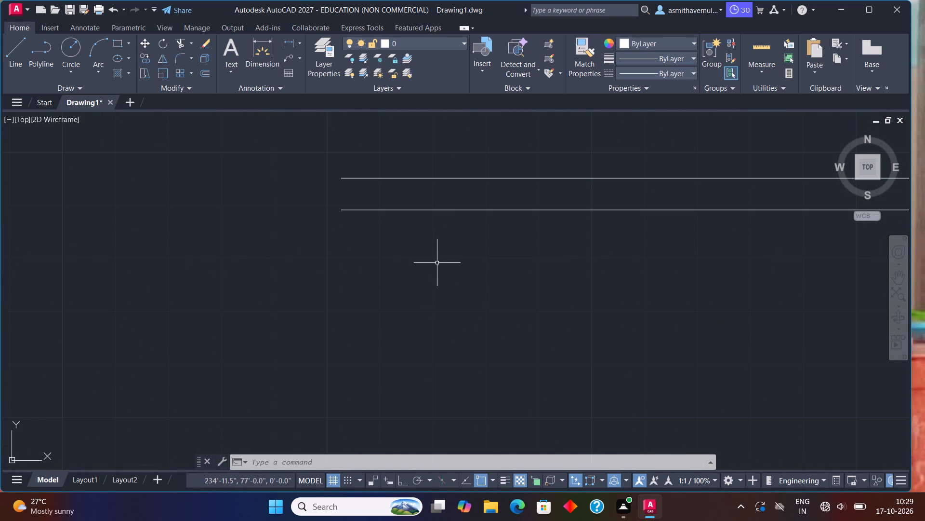
scroll(318, 214, down, 8)
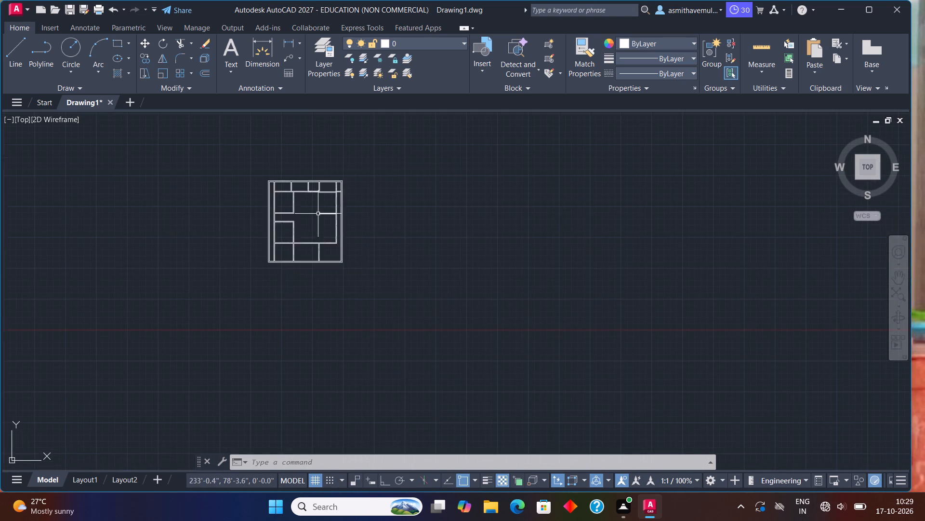
scroll(318, 214, down, 1)
scroll(318, 214, up, 6)
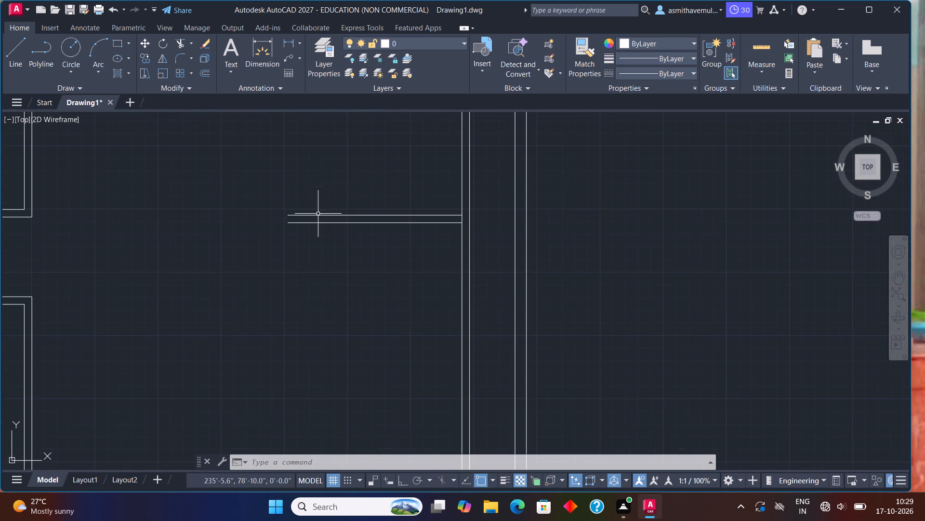
scroll(318, 214, down, 4)
scroll(318, 214, up, 2)
middle_drag(320, 211, 444, 203)
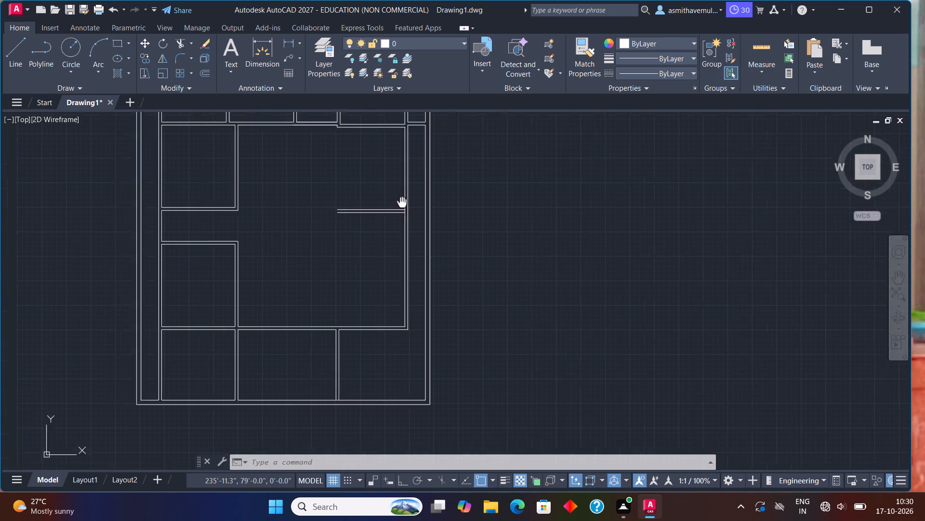
middle_drag(444, 203, 616, 223)
middle_drag(546, 238, 556, 224)
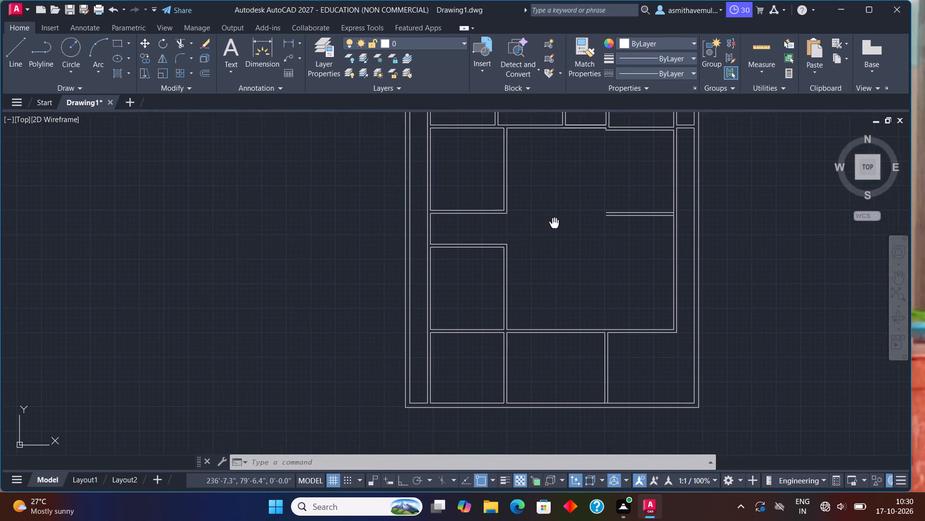
middle_drag(556, 224, 444, 260)
scroll(444, 260, down, 1)
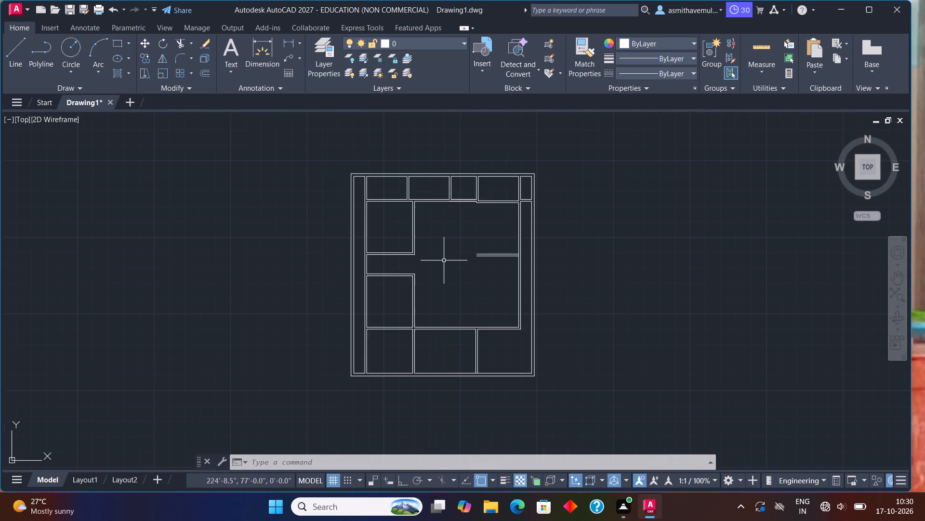
scroll(444, 260, down, 3)
scroll(444, 260, up, 4)
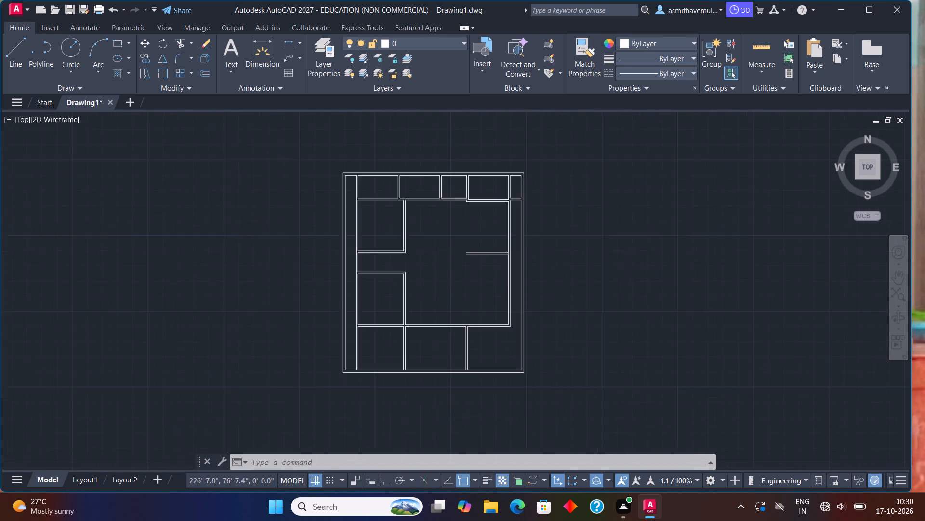
scroll(444, 260, up, 1)
scroll(446, 253, down, 5)
scroll(446, 253, up, 5)
scroll(446, 253, down, 2)
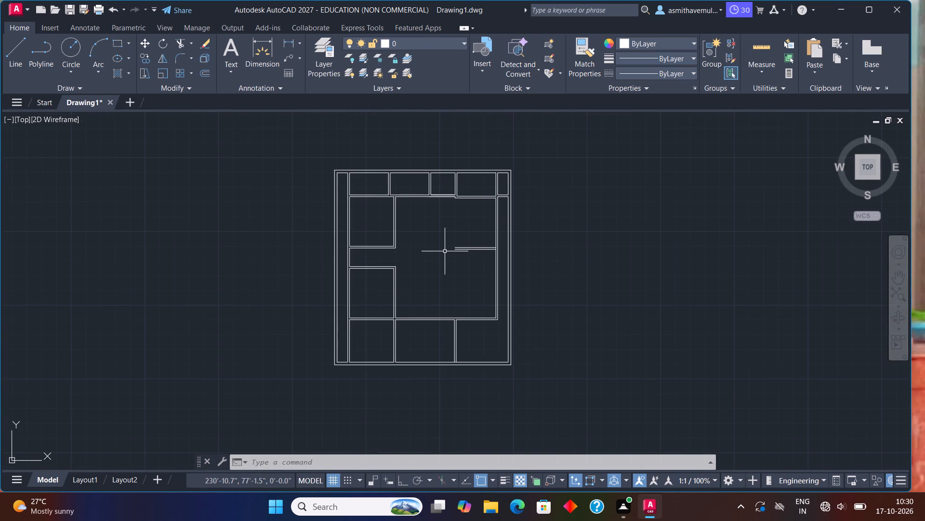
scroll(443, 251, up, 1)
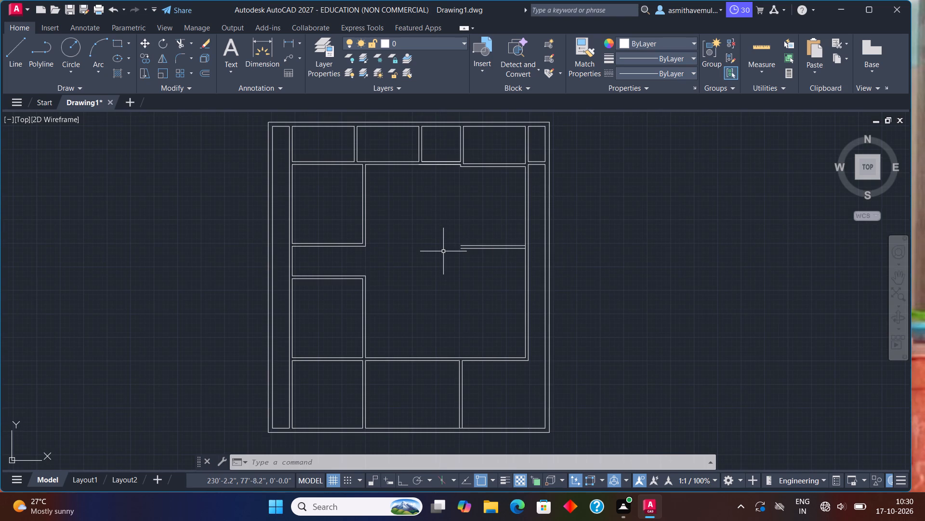
middle_drag(444, 251, 433, 274)
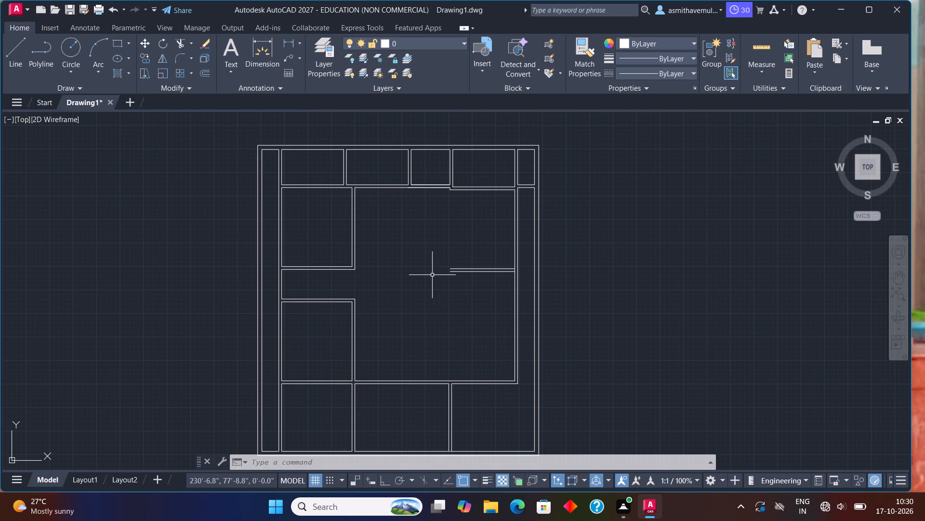
middle_drag(490, 355, 501, 323)
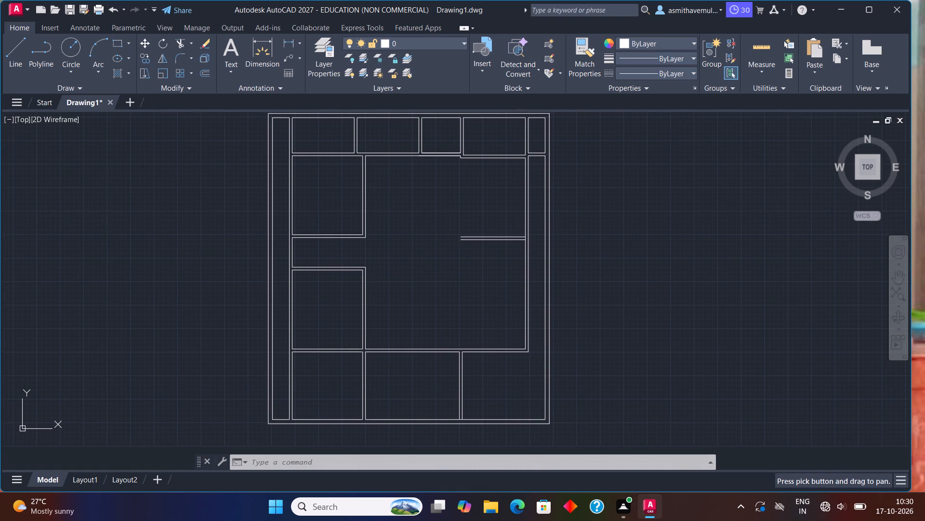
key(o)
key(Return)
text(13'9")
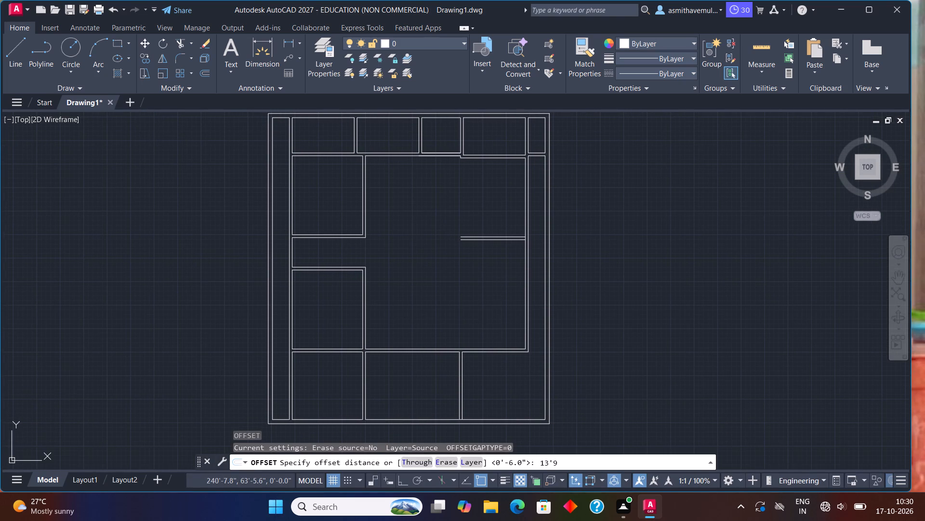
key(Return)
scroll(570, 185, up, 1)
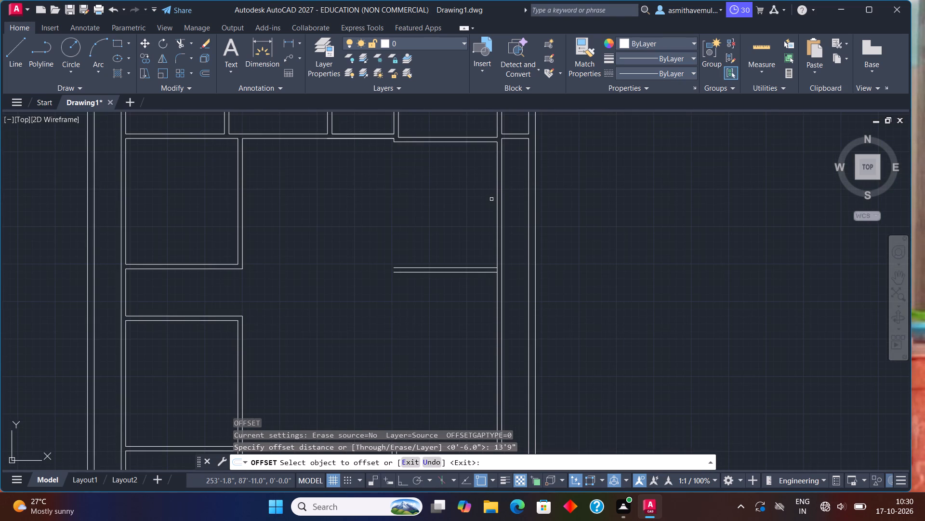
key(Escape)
Trim the vertical wall line between the two lines of the central horizontal partition to open their junction.
scroll(496, 240, up, 1)
text(TRI)
key(m)
key(Return)
scroll(499, 247, up, 1)
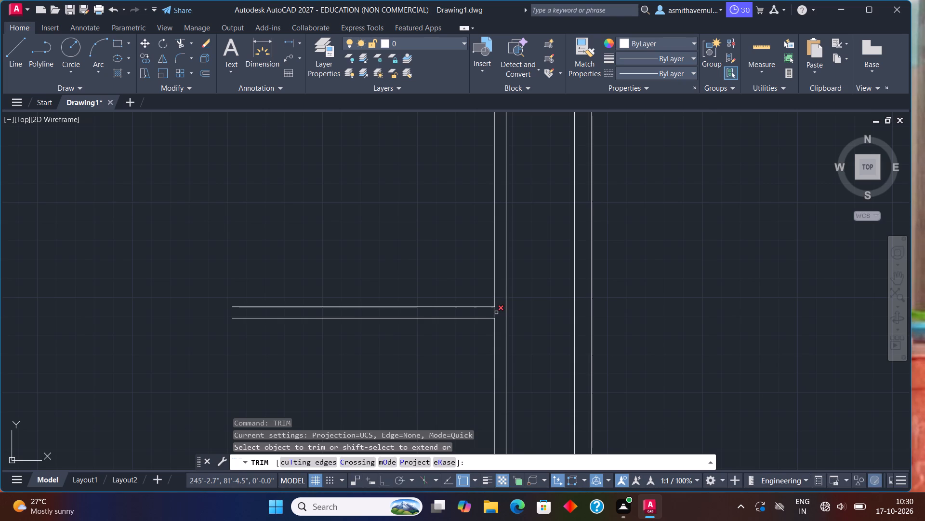
click(496, 313)
key(Escape)
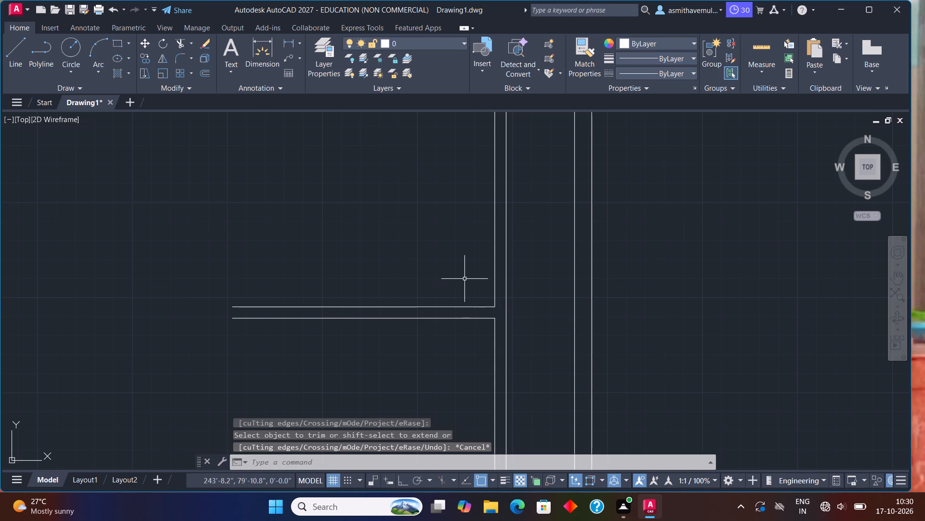
Offset the central area's right-hand wall line, above the horizontal partition, to the left by 13'9".
key(o)
key(Return)
text(13'9")
key(Return)
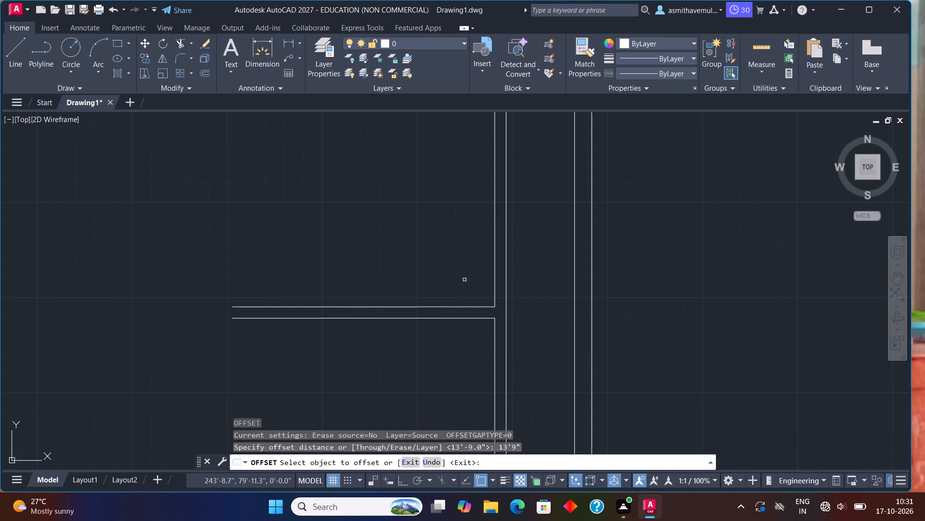
scroll(440, 282, down, 1)
middle_drag(489, 263, 500, 315)
drag(486, 303, 478, 302)
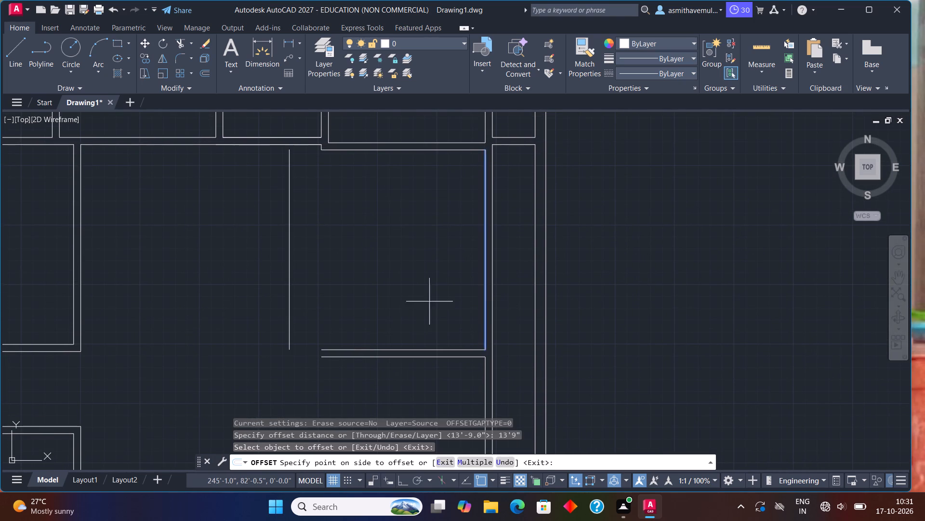
click(407, 302)
key(Escape)
Offset the new vertical line to the left by 6" to form a partition.
scroll(407, 302, up, 1)
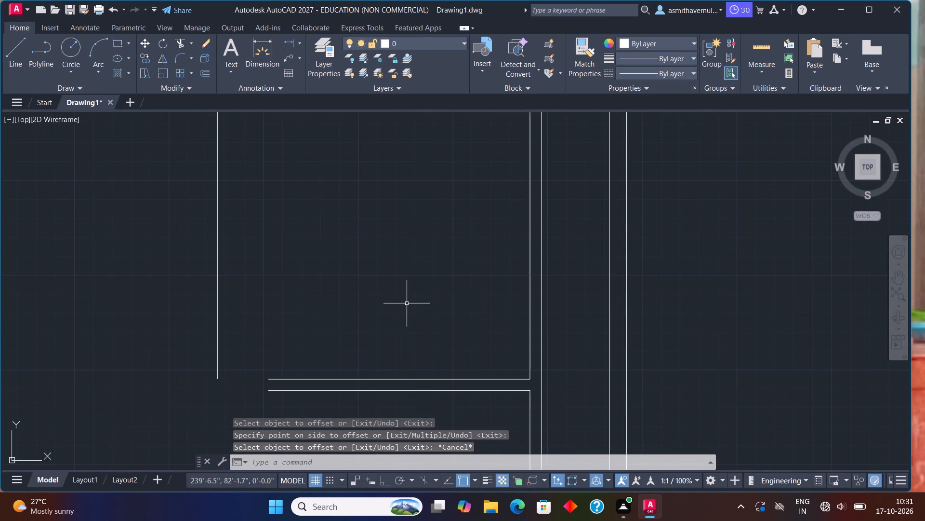
key(o)
key(Return)
text(6")
key(Return)
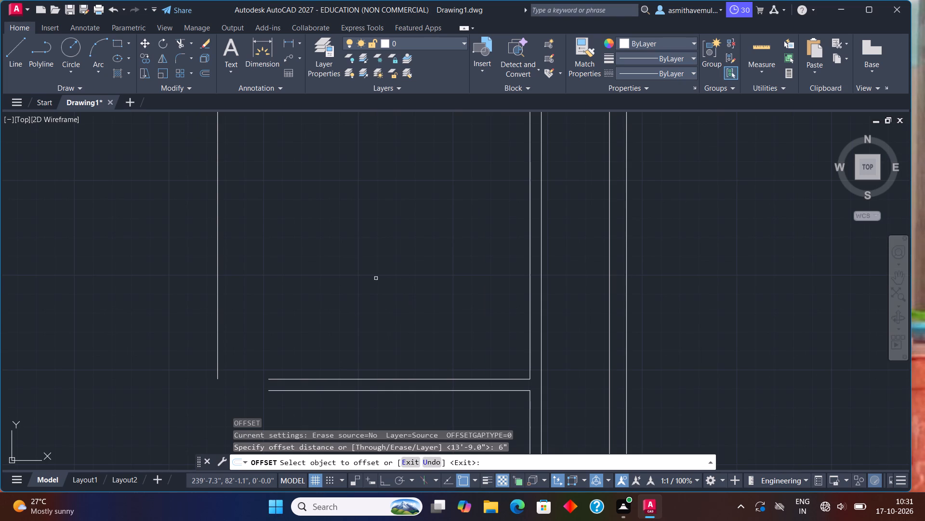
click(218, 283)
click(195, 276)
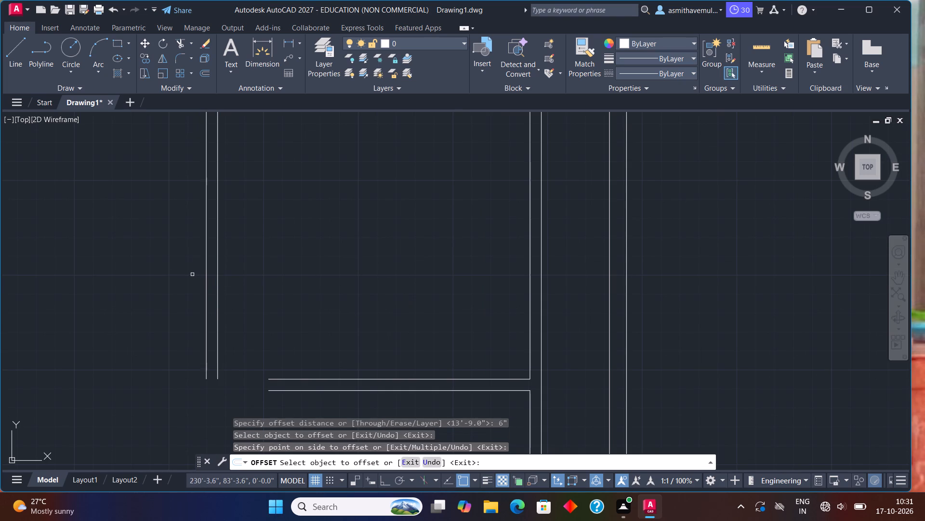
key(Escape)
Extend both lines of the central horizontal partition leftward to meet the new vertical partition.
key(e)
key(x)
key(t)
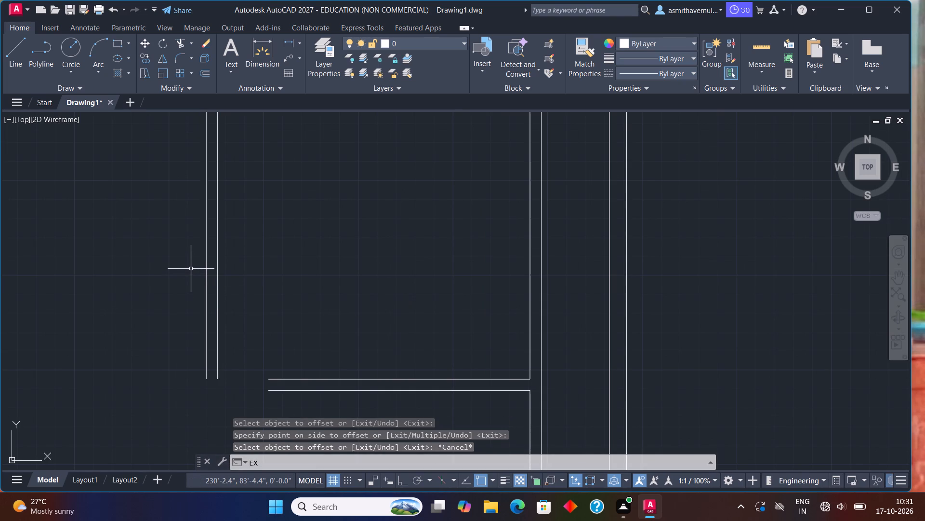
key(e)
text(ND)
key(Return)
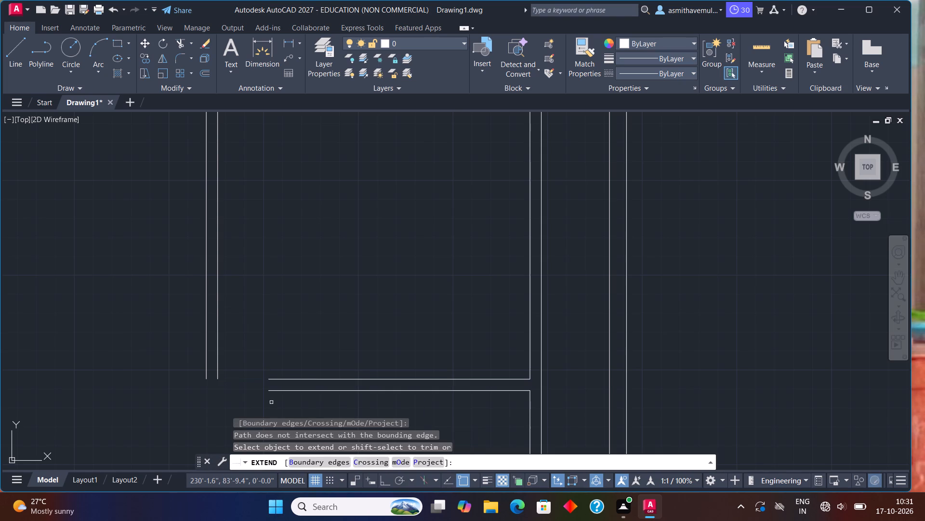
scroll(277, 390, down, 1)
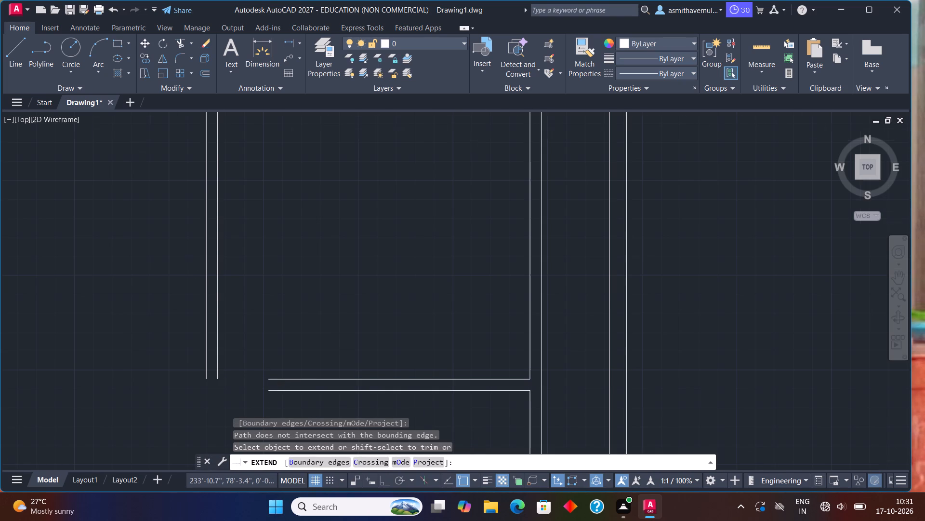
scroll(277, 390, down, 1)
click(277, 390)
click(279, 386)
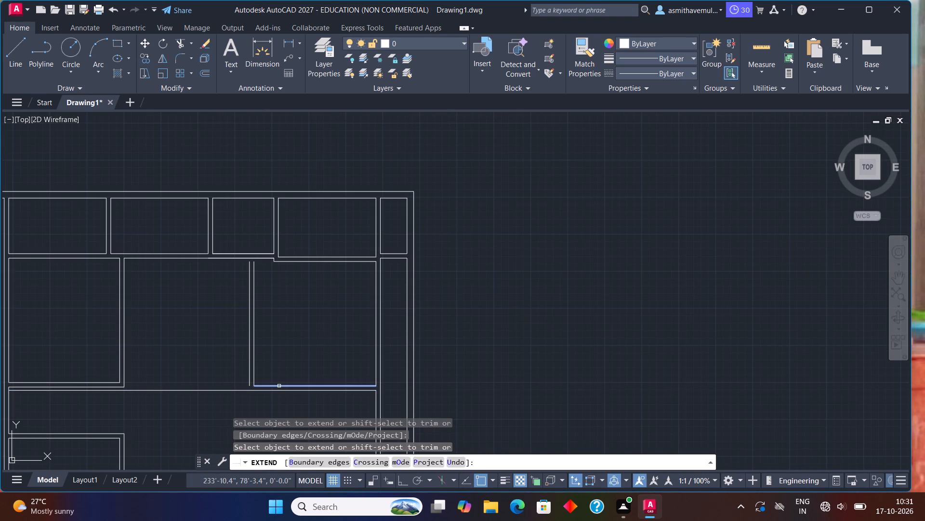
click(277, 385)
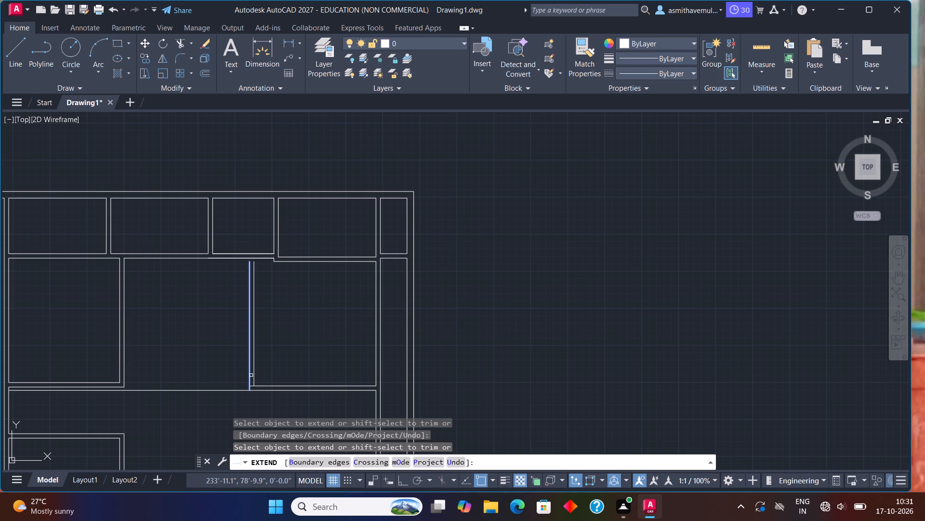
Extend the new vertical partition's lines down to the horizontal partition and up to the wall line below the top rooms.
click(251, 375)
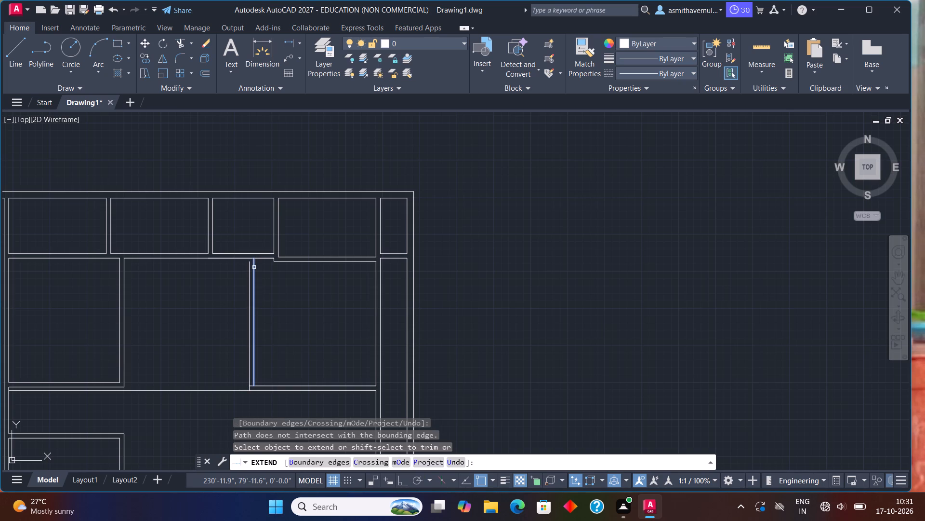
click(254, 267)
click(250, 266)
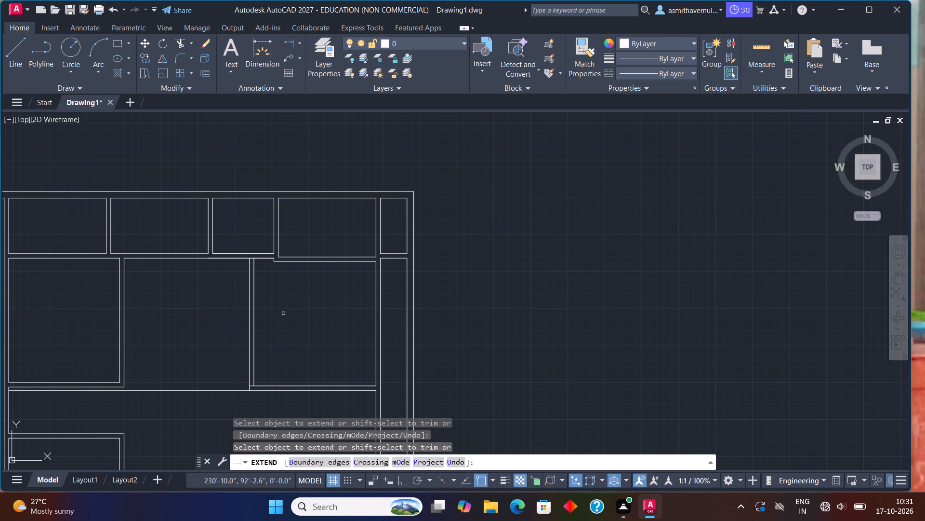
key(Escape)
Trim the lower horizontal line's excess left of the vertical partition and the upper line's short segment inside the corner.
text(TR)
text(IM)
key(Return)
drag(207, 406, 221, 373)
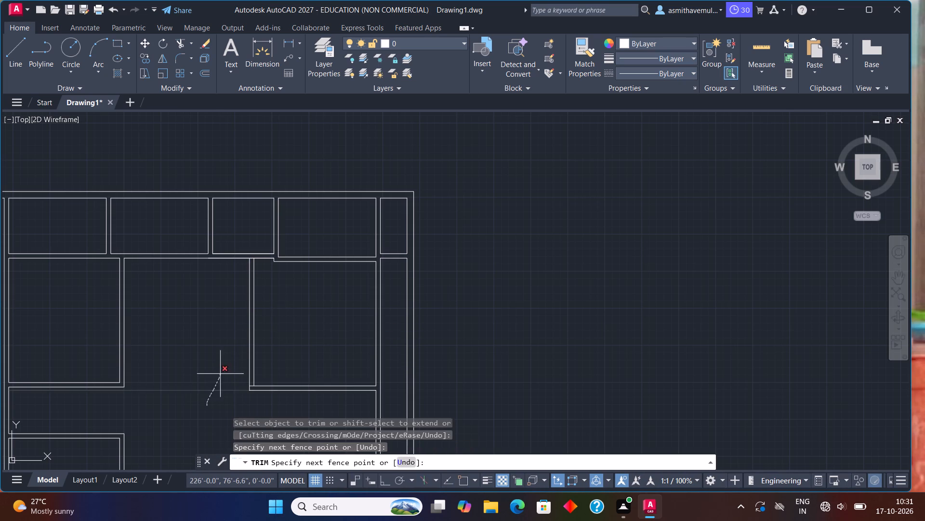
drag(221, 373, 222, 370)
scroll(234, 373, up, 2)
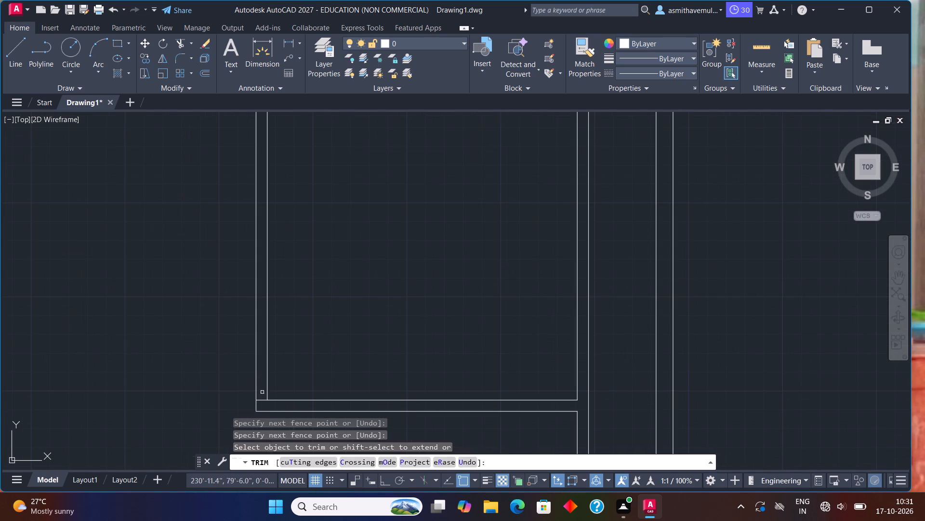
click(264, 398)
scroll(287, 330, down, 1)
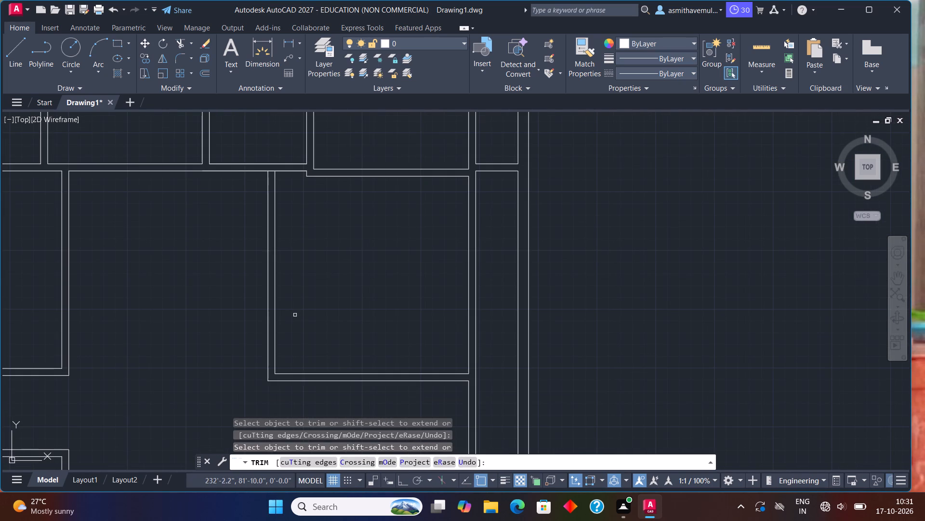
Trim the wall line below the top rooms between the vertical partition's two lines to open the junction.
middle_drag(298, 328, 298, 375)
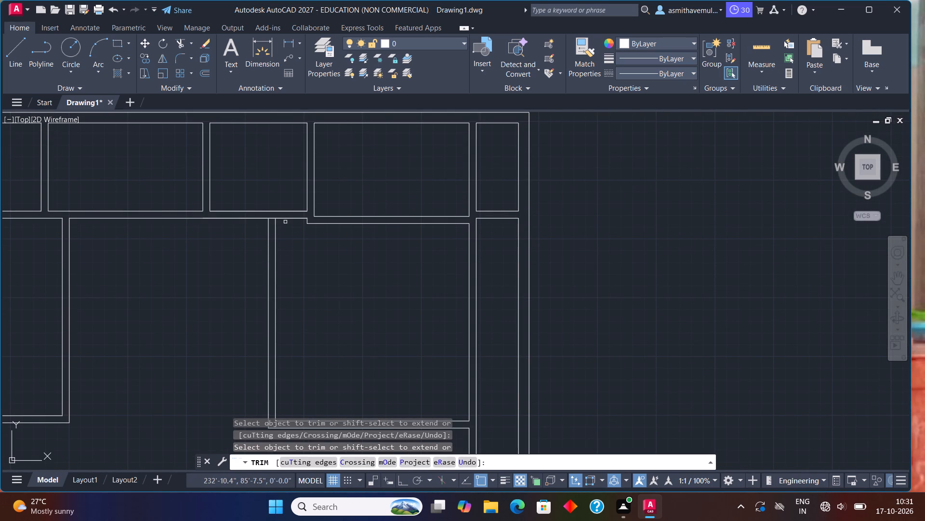
scroll(277, 220, up, 2)
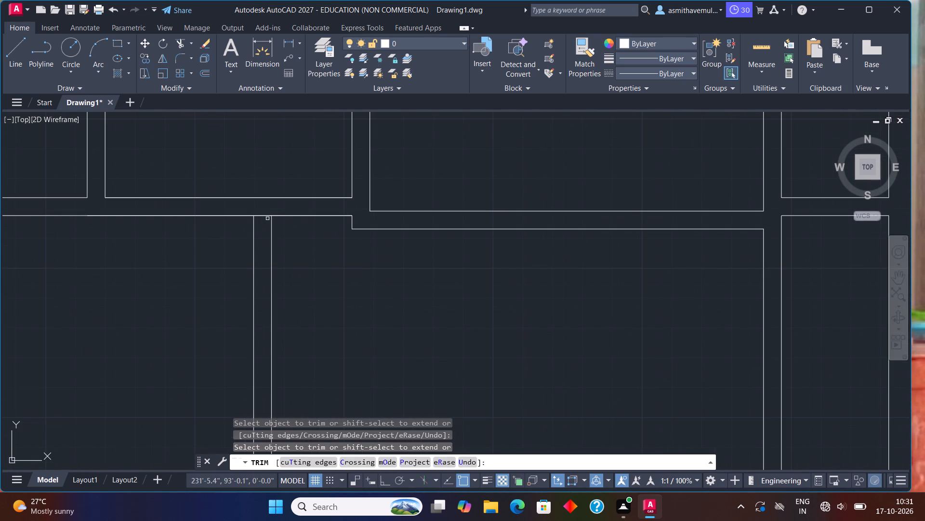
click(263, 215)
drag(266, 231, 267, 213)
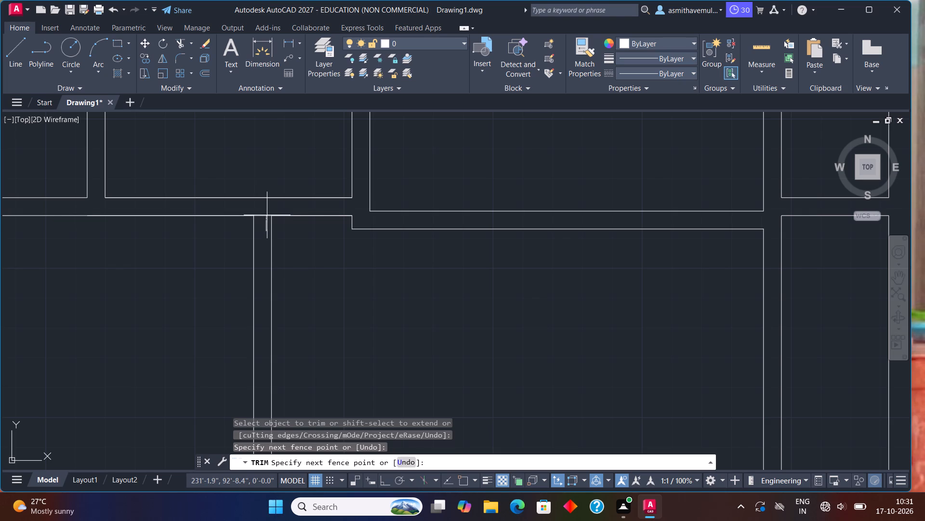
drag(267, 213, 268, 210)
key(Escape)
Offset the top wall line of the central area between the two upper side rooms downward by 8'9".
scroll(332, 302, down, 2)
scroll(351, 356, down, 1)
middle_drag(361, 340, 418, 247)
middle_drag(417, 315, 417, 313)
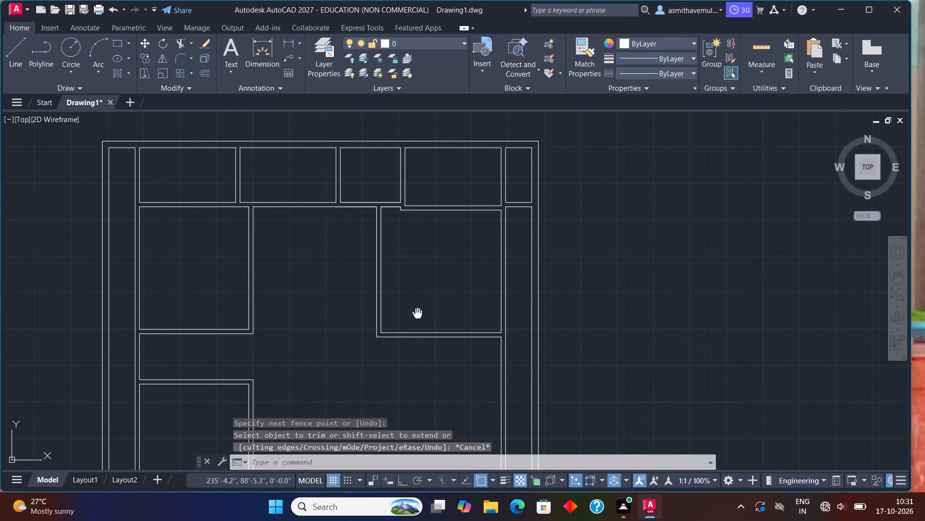
middle_drag(417, 313, 434, 255)
scroll(434, 256, down, 1)
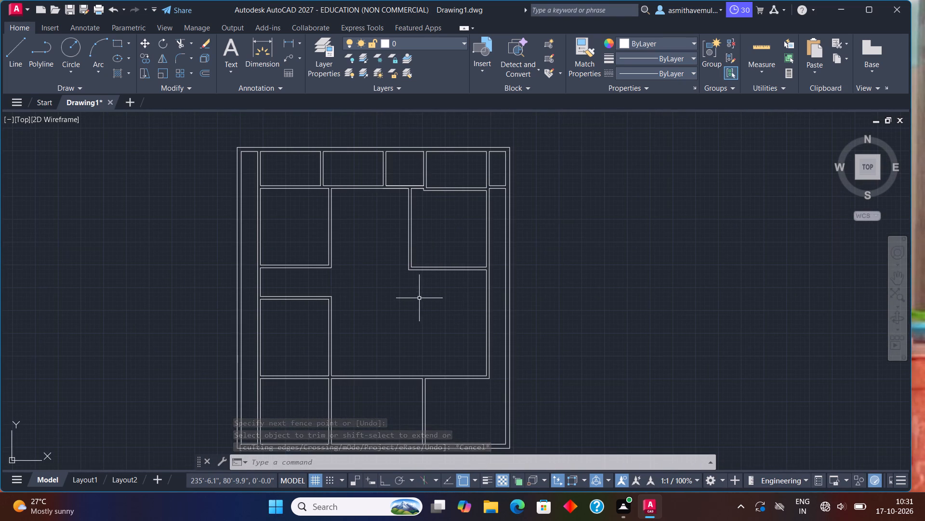
middle_drag(419, 298, 431, 276)
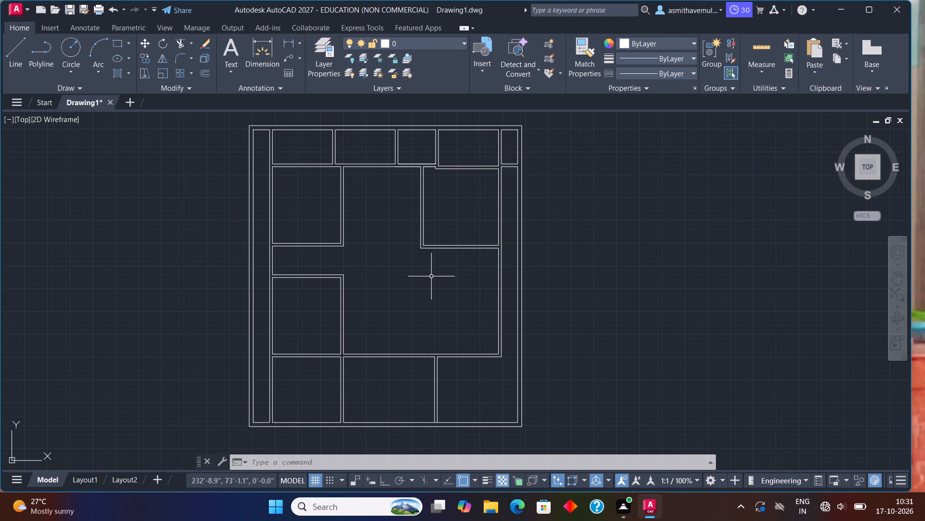
scroll(397, 275, up, 1)
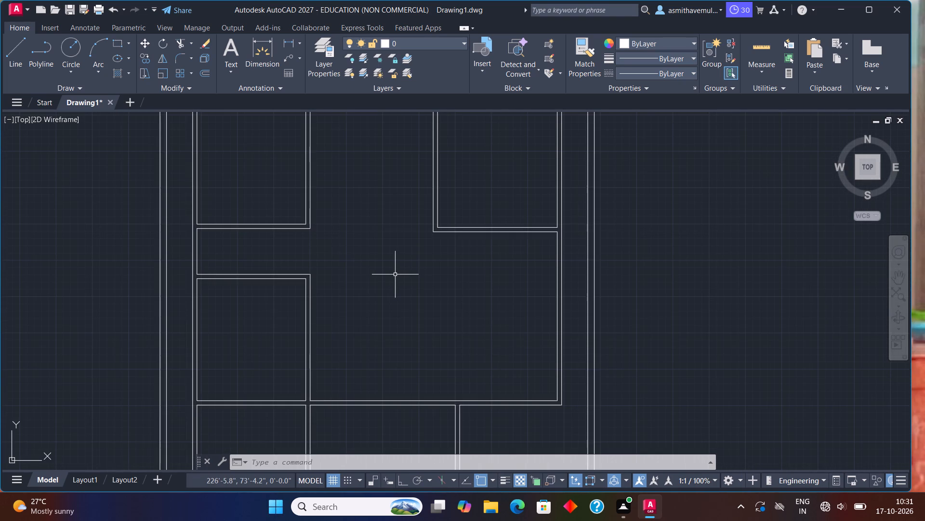
key(o)
key(Return)
text(8'9")
key(Return)
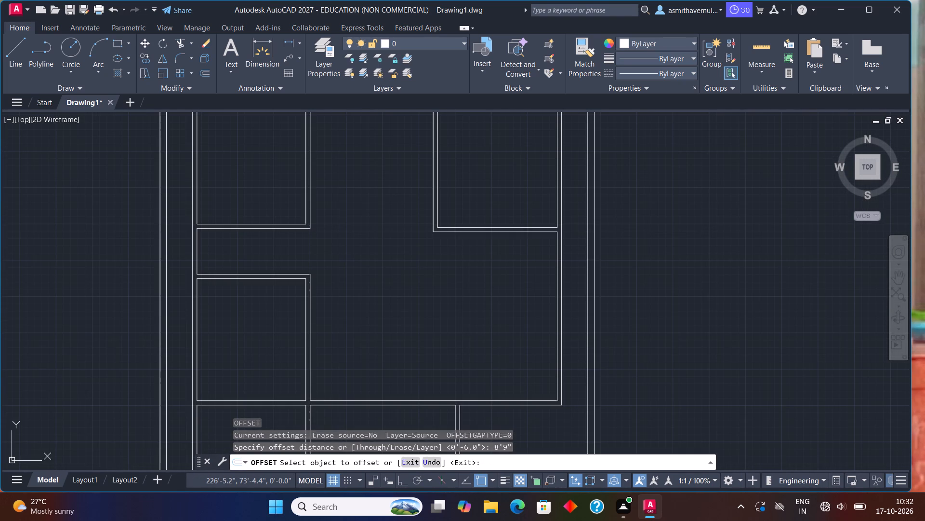
middle_drag(426, 113, 406, 223)
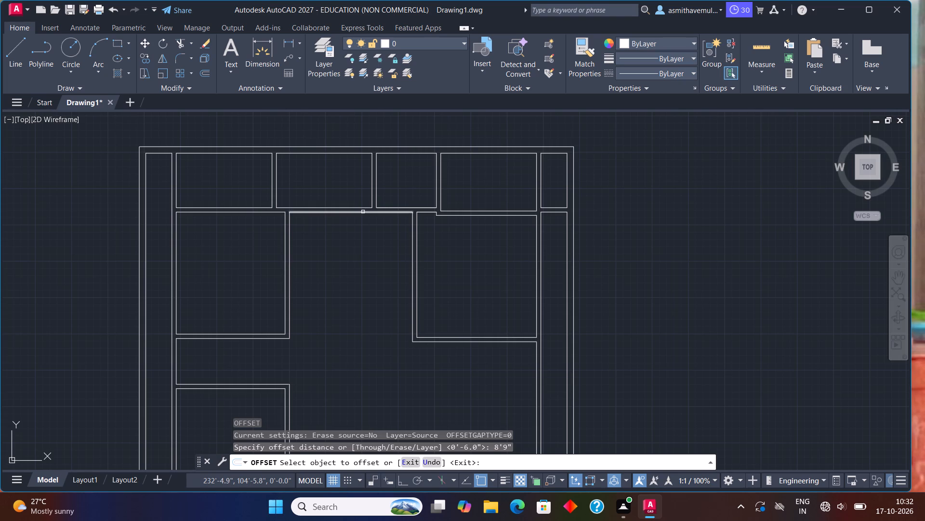
click(363, 212)
click(355, 257)
key(Escape)
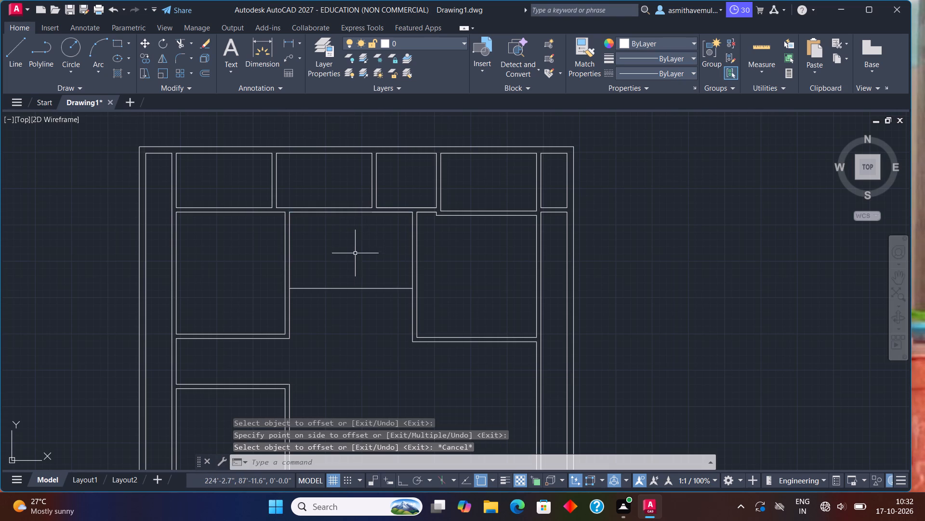
Offset the new horizontal line downward by 6" to form a partition.
key(o)
key(Return)
key(6)
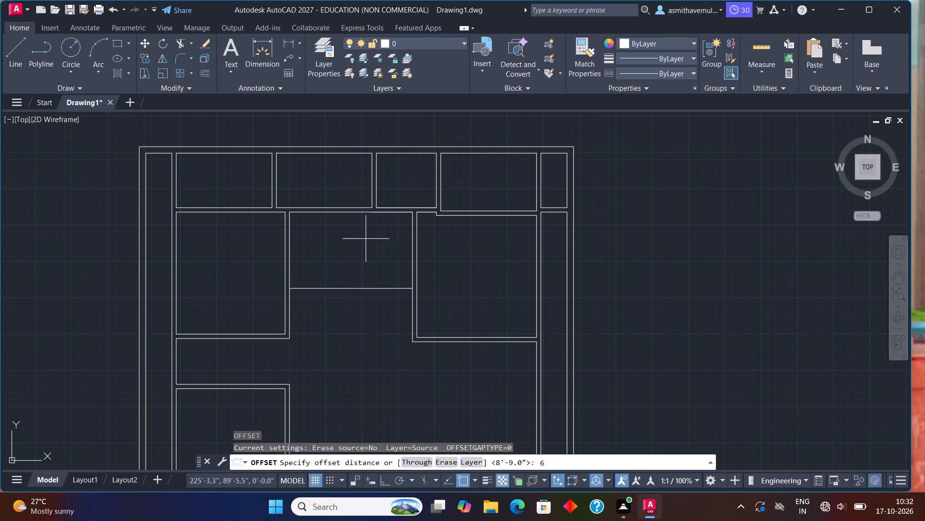
key(shift+quotedbl)
key(Return)
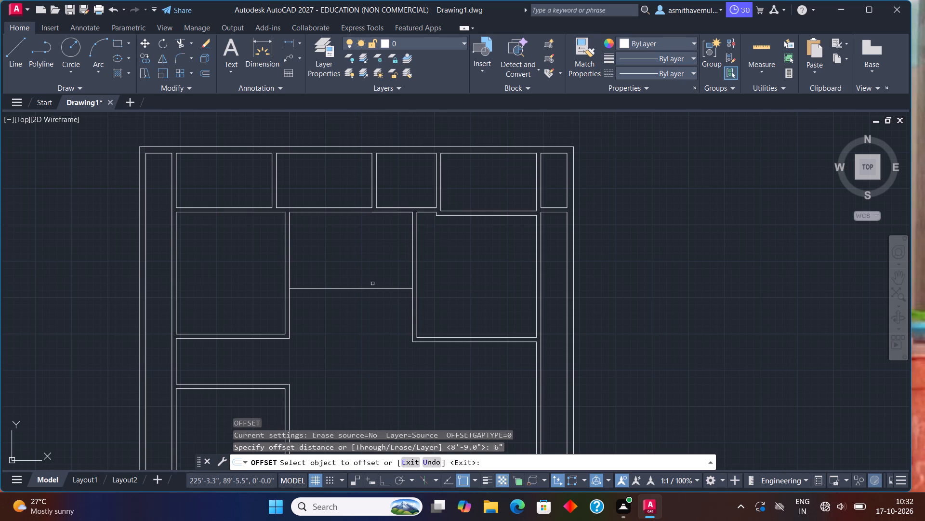
click(372, 288)
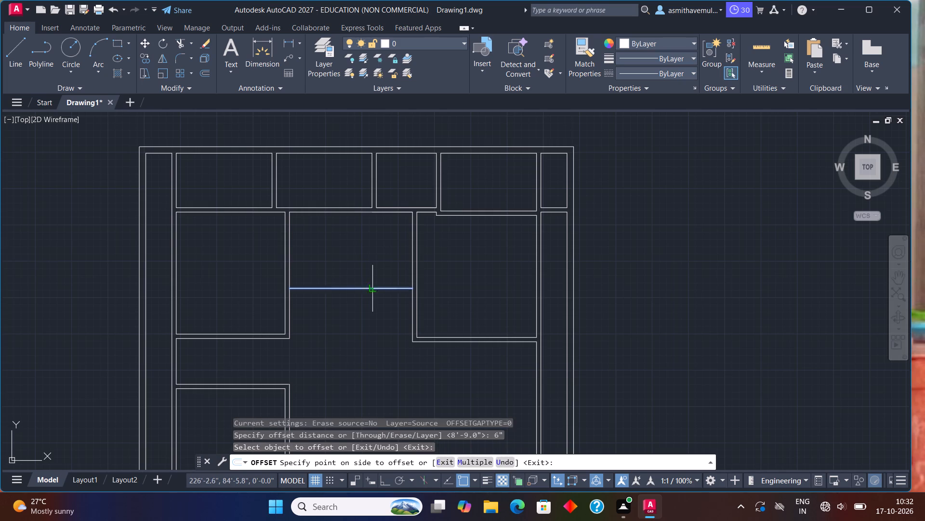
click(359, 328)
scroll(358, 323, up, 1)
key(Escape)
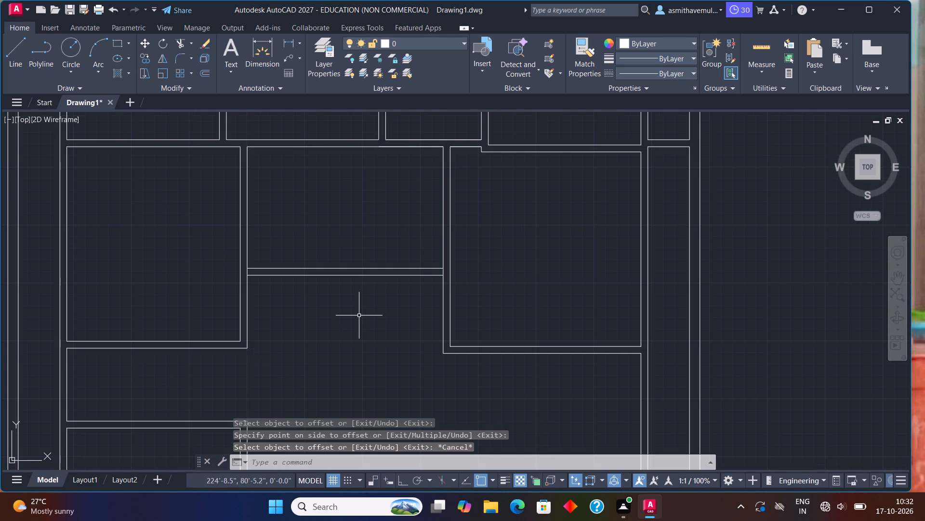
Trim the vertical wall lines between the new horizontal partition's two lines at both ends to open the junctions.
key(t)
key(r)
key(i)
key(m)
key(Return)
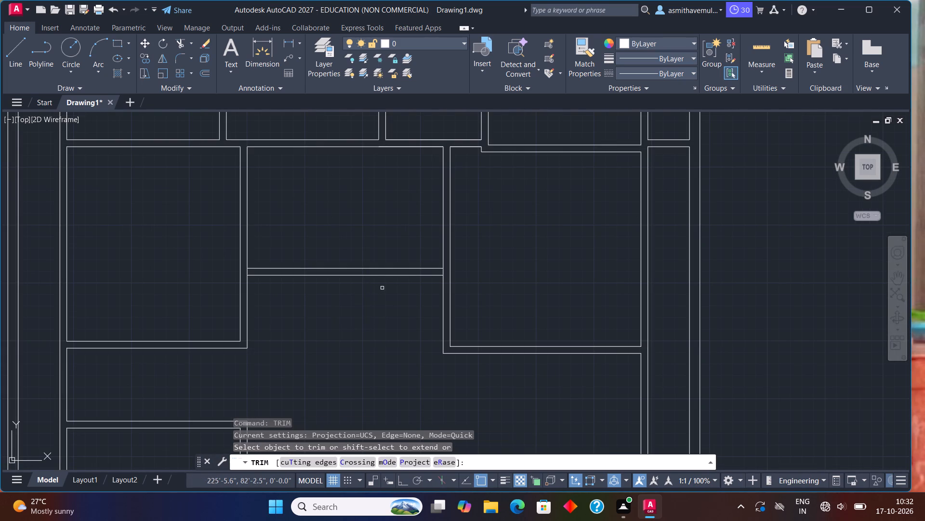
scroll(398, 279, up, 1)
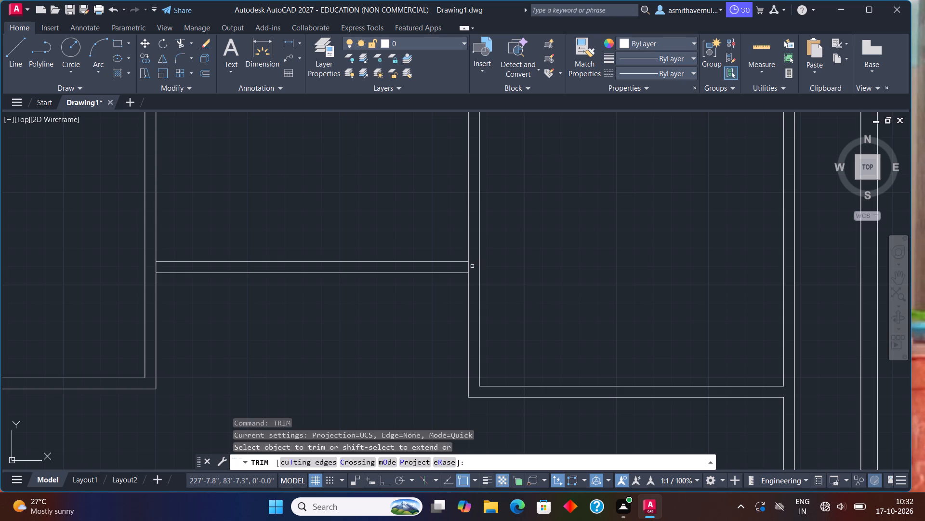
drag(471, 266, 415, 266)
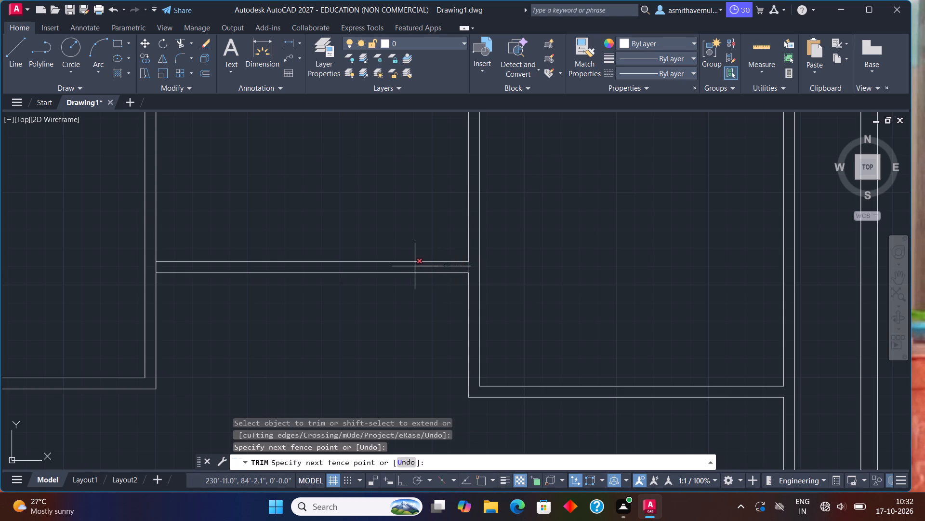
drag(415, 266, 182, 266)
drag(182, 266, 151, 266)
scroll(200, 245, down, 1)
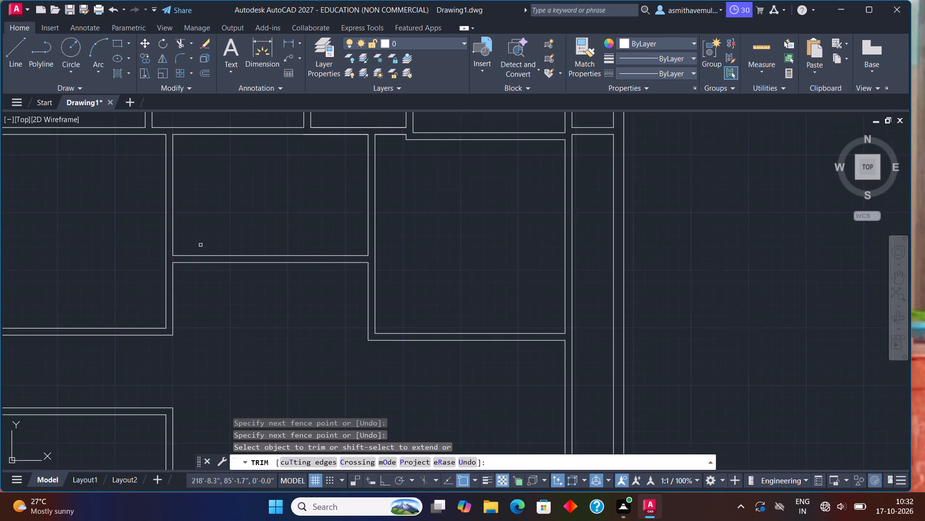
scroll(200, 245, down, 1)
key(Escape)
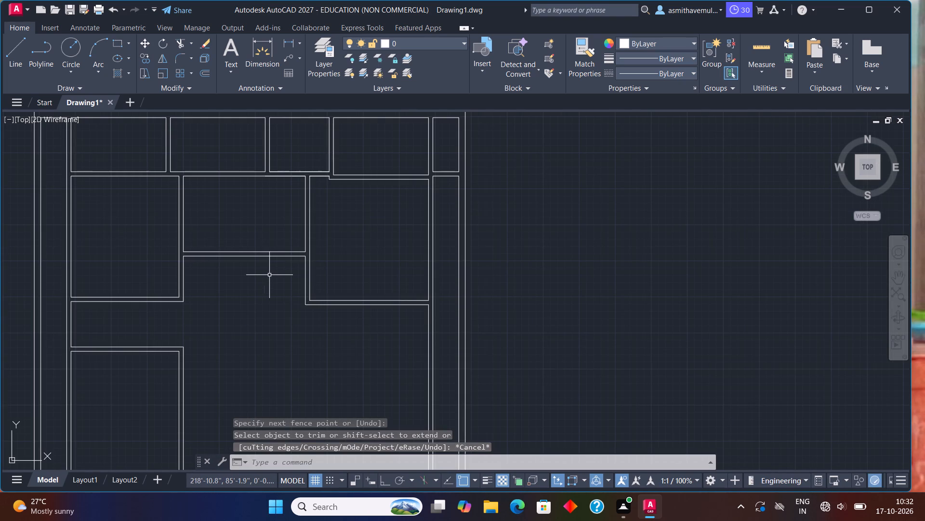
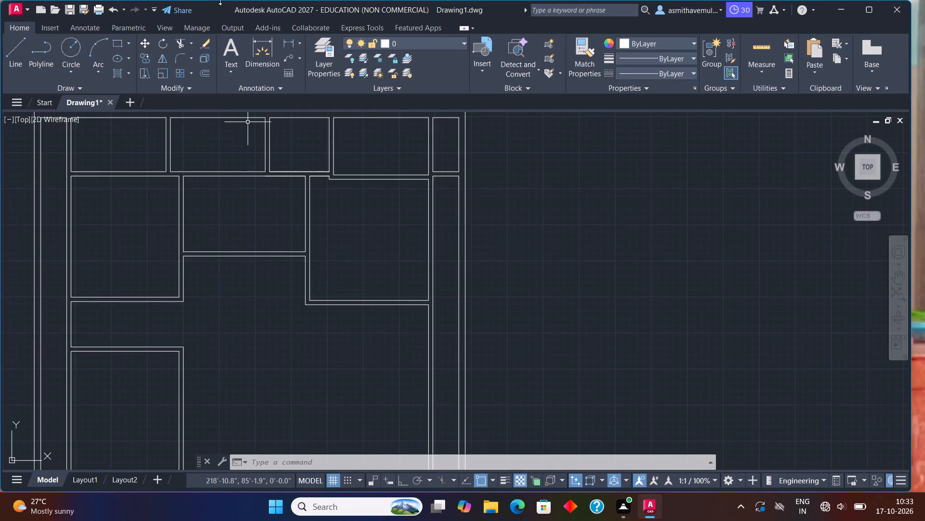
Draw a line straight across the wall below the top-left room, starting 3" left of that room's lower-right corner.
middle_drag(136, 298, 271, 374)
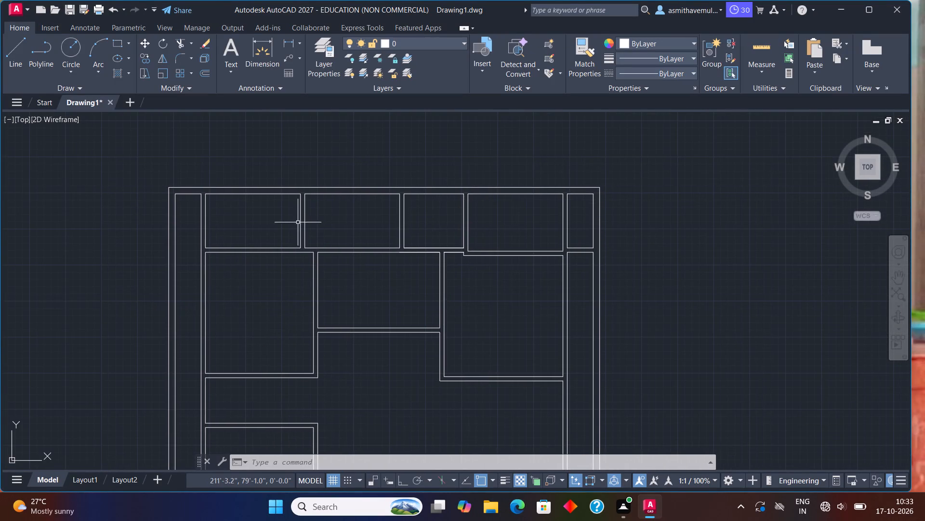
scroll(298, 222, up, 1)
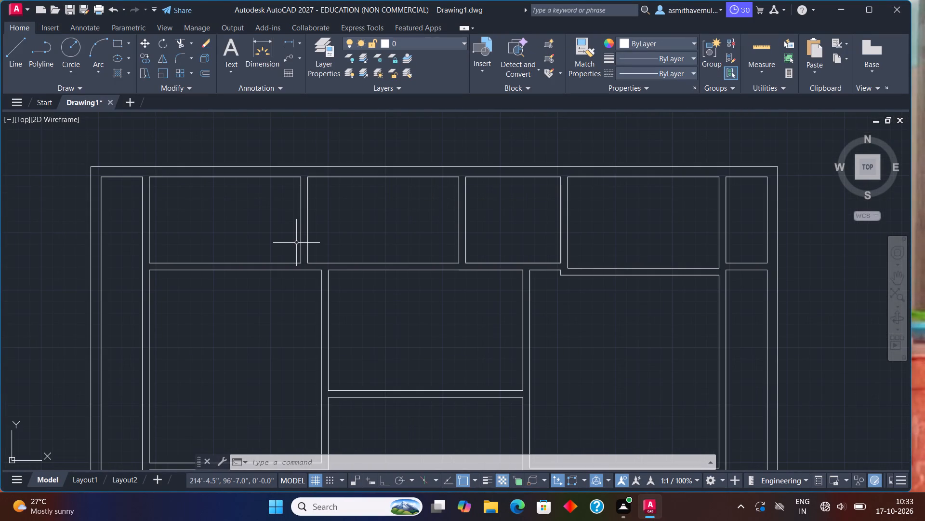
key(l)
key(Return)
text(FR)
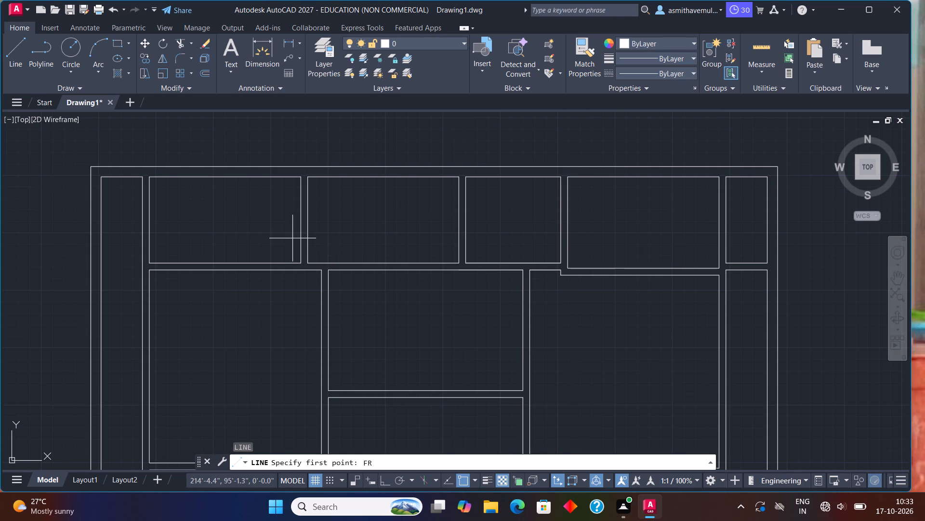
text(OM)
key(Return)
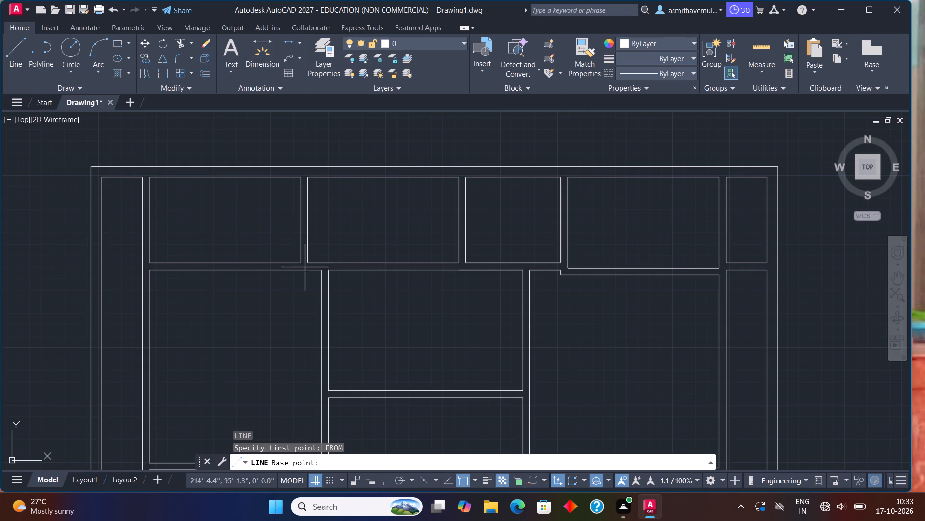
scroll(296, 270, up, 1)
click(301, 258)
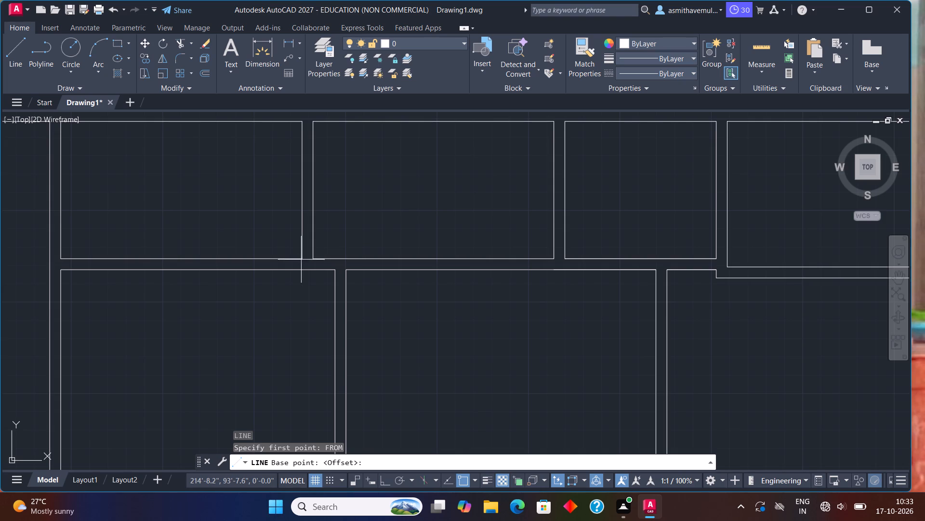
text(@-3",0)
key(Return)
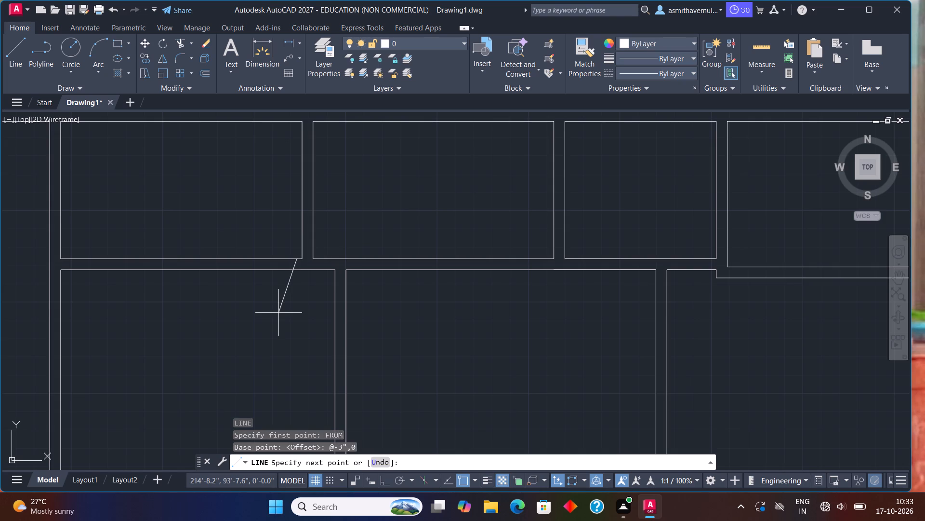
key(F8)
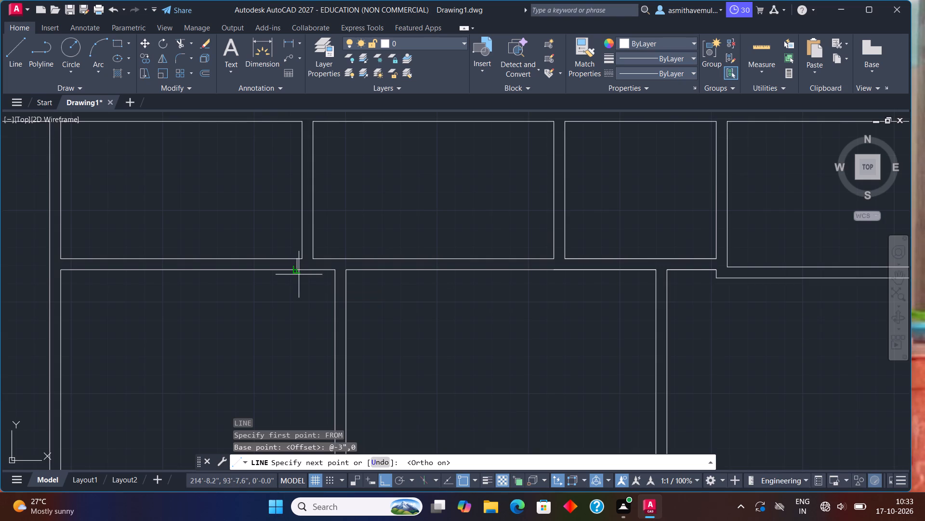
scroll(299, 274, up, 2)
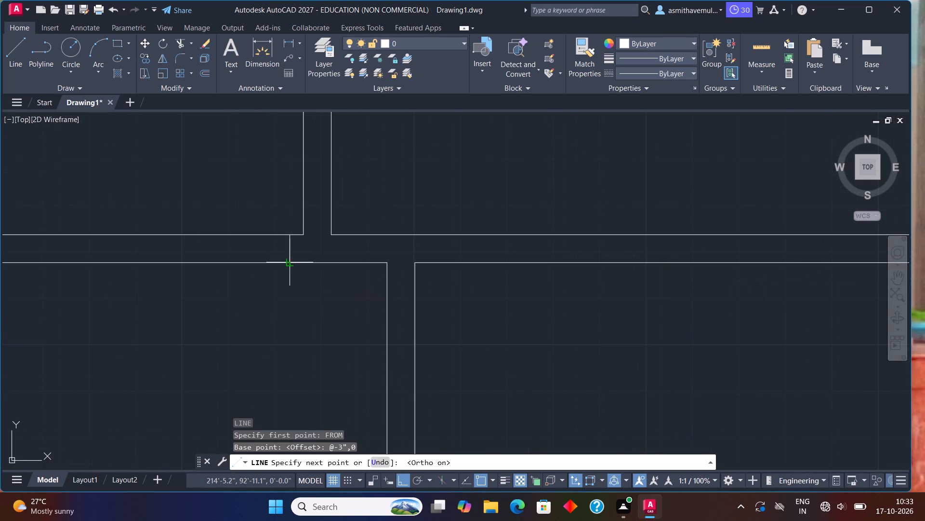
click(286, 263)
key(Escape)
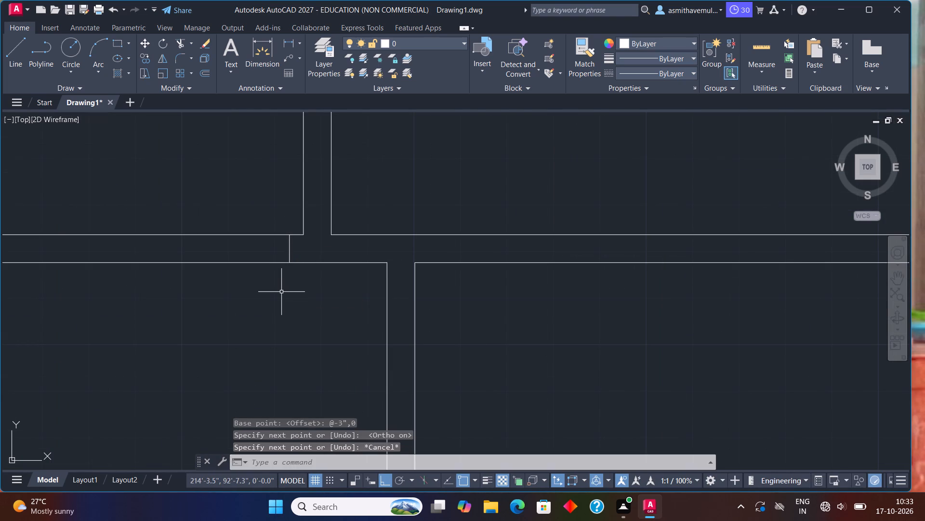
Offset the short line across the wall by 3" to the left to form the first door jamb.
key(o)
key(Return)
key(3)
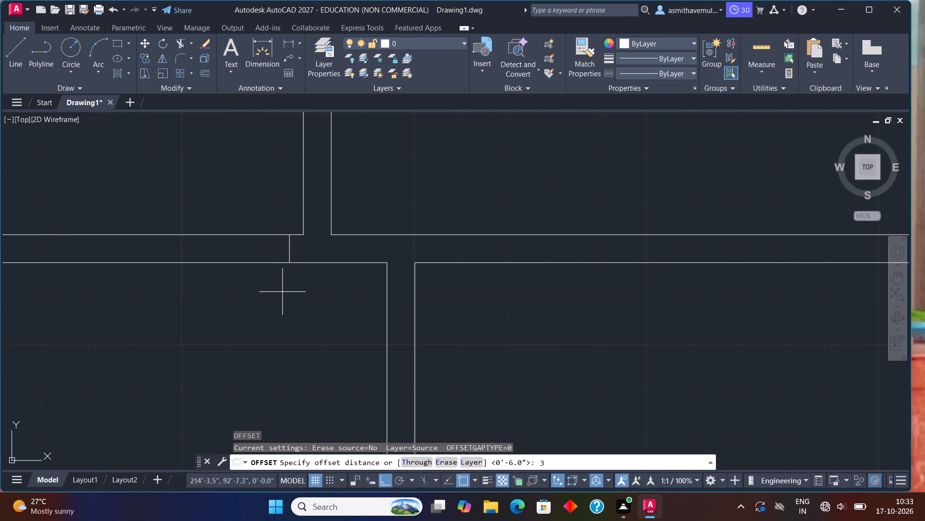
key(shift+quotedbl)
key(Return)
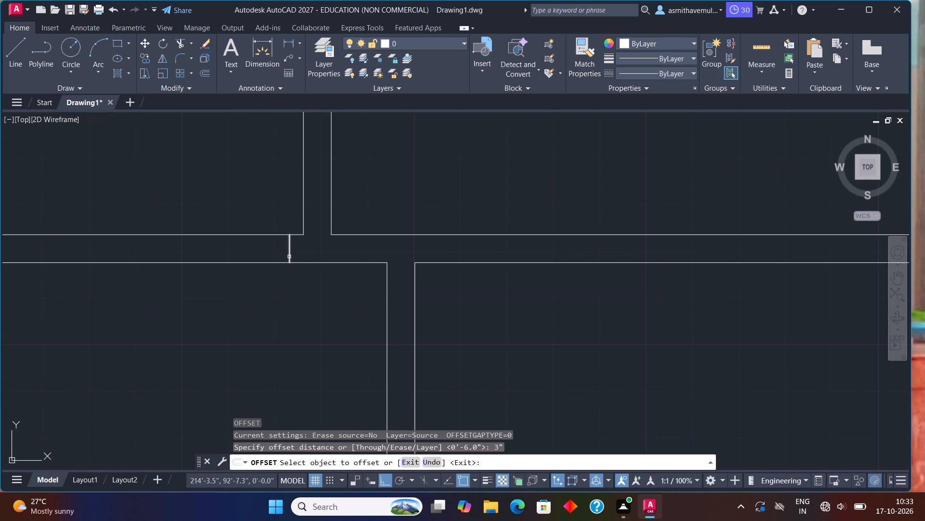
click(289, 257)
click(278, 251)
scroll(278, 251, down, 1)
middle_drag(278, 251, 368, 265)
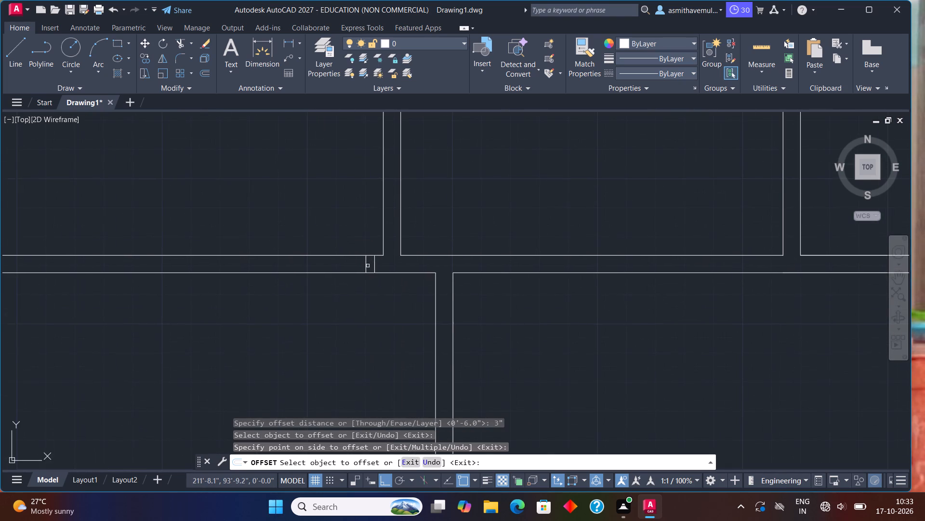
scroll(368, 266, up, 1)
key(Escape)
Offset the jamb's left line by 3' to the left to set the door opening width.
key(o)
key(Return)
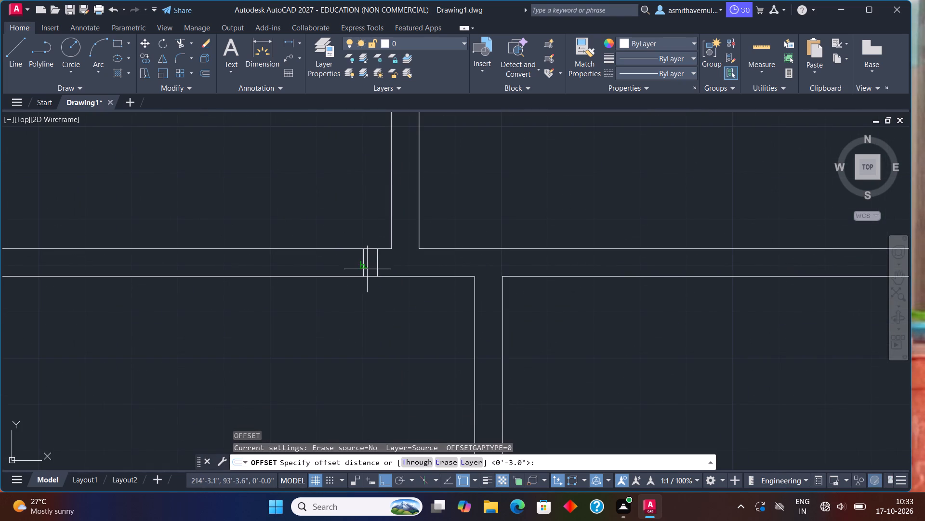
text(3')
key(Return)
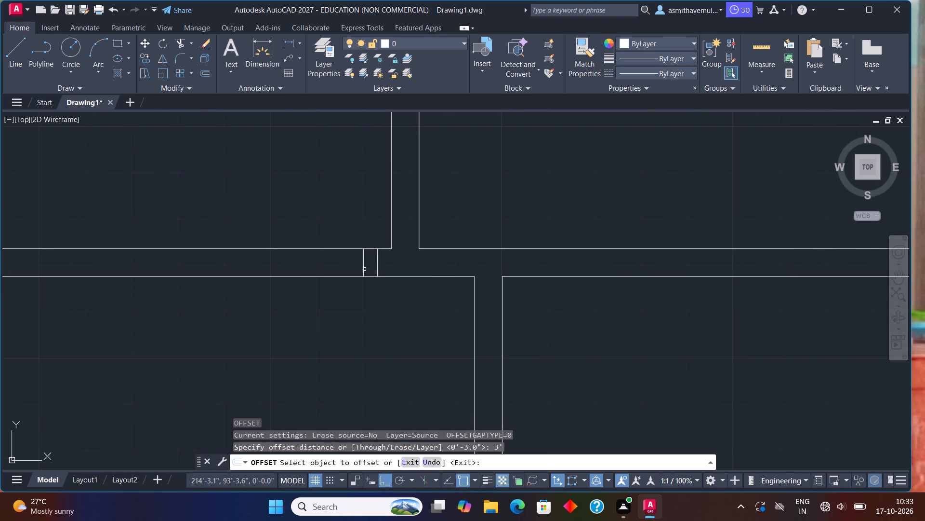
click(364, 269)
click(306, 269)
key(Escape)
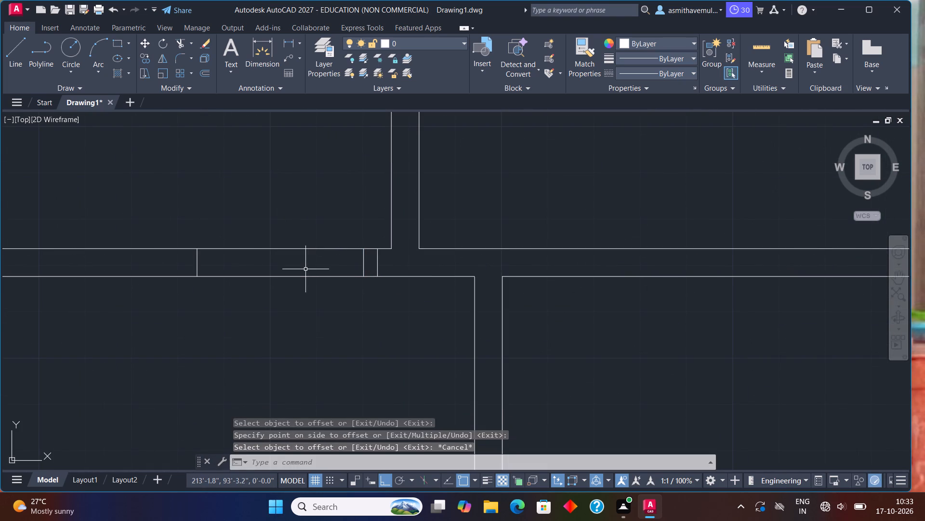
Offset the line at the far side of the opening by 3" to the left to form the second jamb.
middle_drag(305, 269, 330, 275)
key(o)
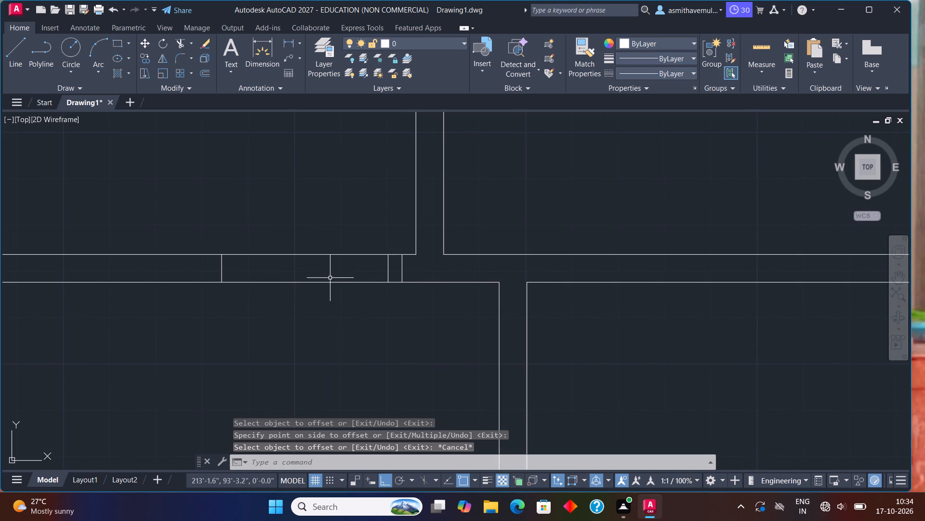
key(Return)
key(3)
key(shift+quotedbl)
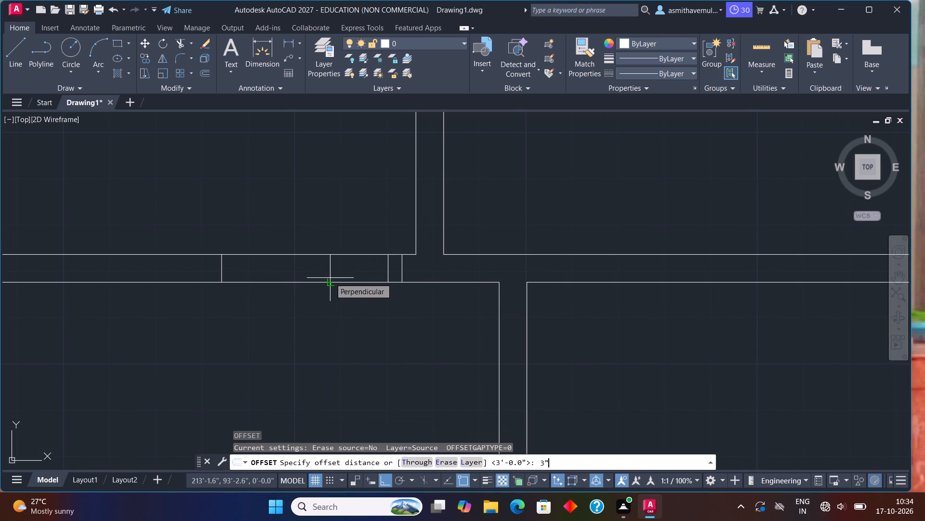
key(Return)
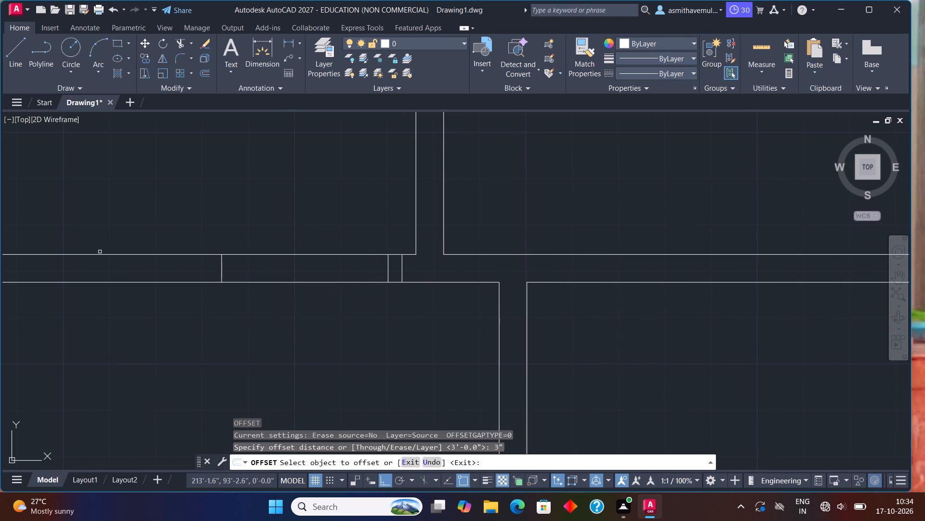
click(223, 266)
click(132, 282)
key(Escape)
Trim both wall lines between the two jambs to clear the door opening below the top-left room.
key(t)
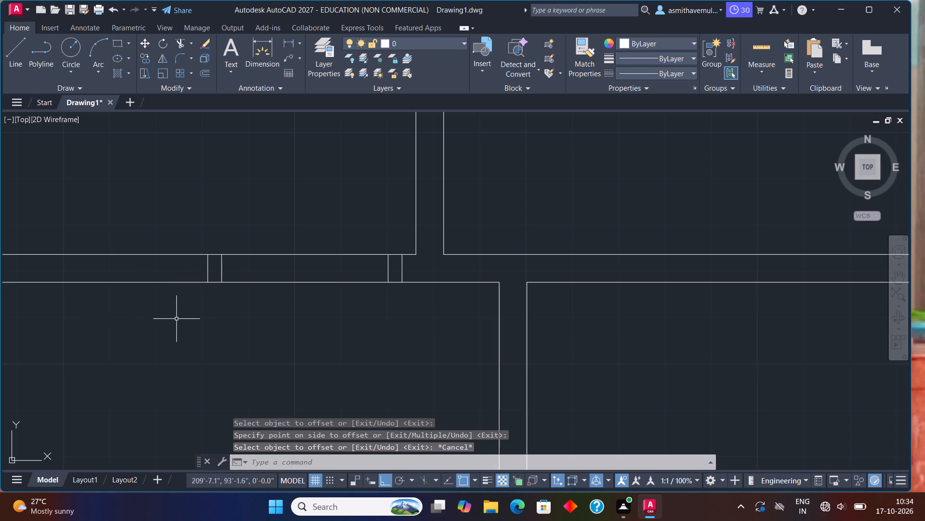
key(r)
key(i)
key(m)
key(shift+Return)
drag(290, 314, 286, 209)
scroll(286, 209, down, 2)
middle_drag(285, 211, 287, 217)
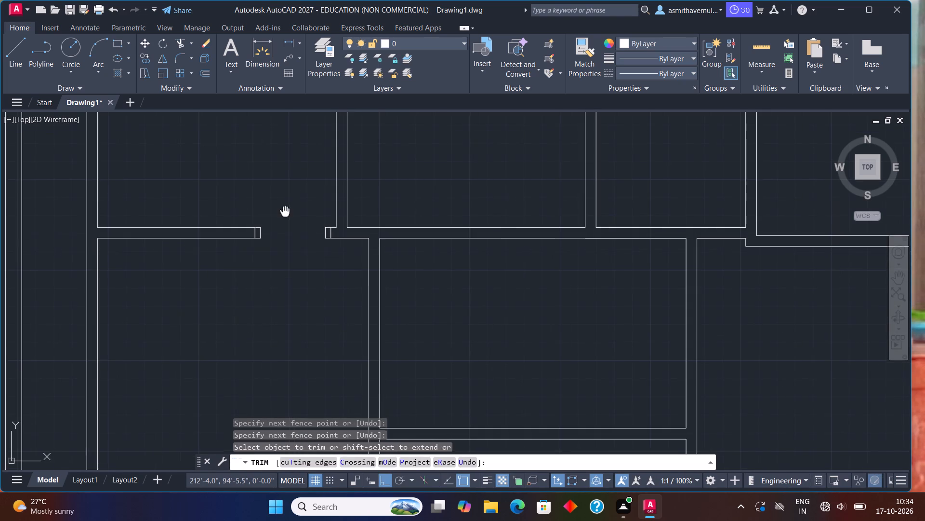
middle_drag(287, 217, 321, 285)
key(Escape)
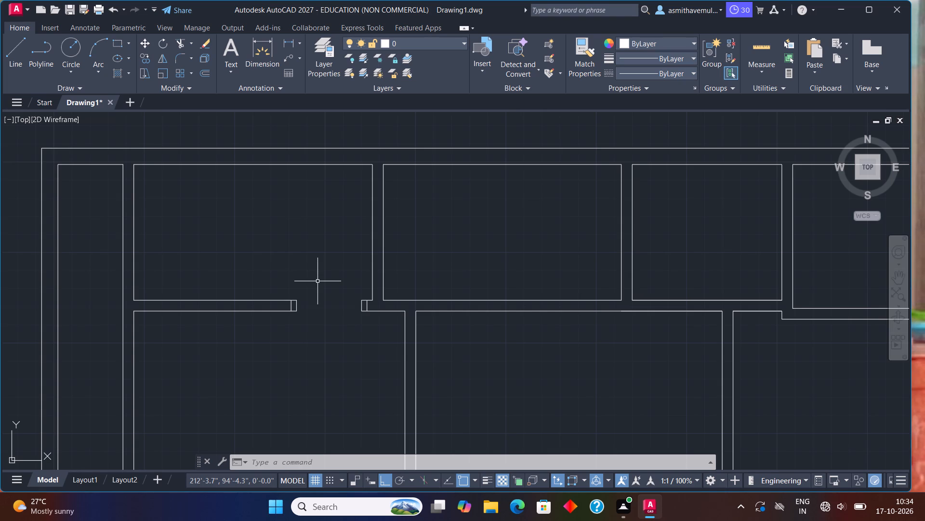
Draw a 3" by 3' rectangle as the door leaf, rising into the room from the right jamb's upper inner corner.
text(REC)
key(Return)
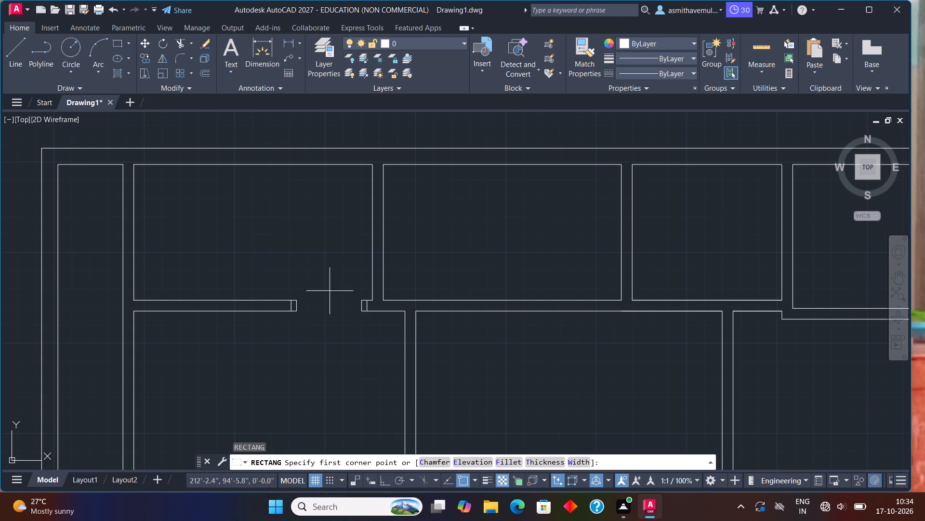
scroll(347, 308, up, 1)
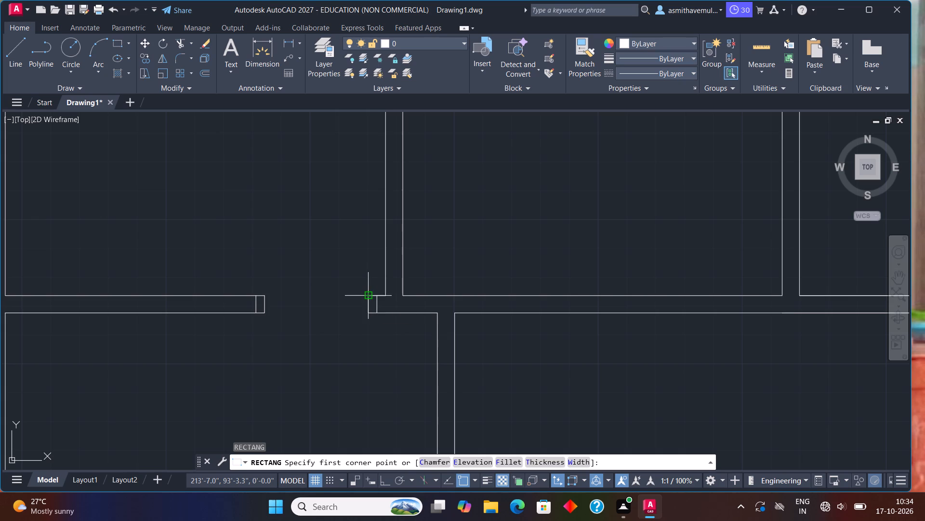
click(369, 295)
key(d)
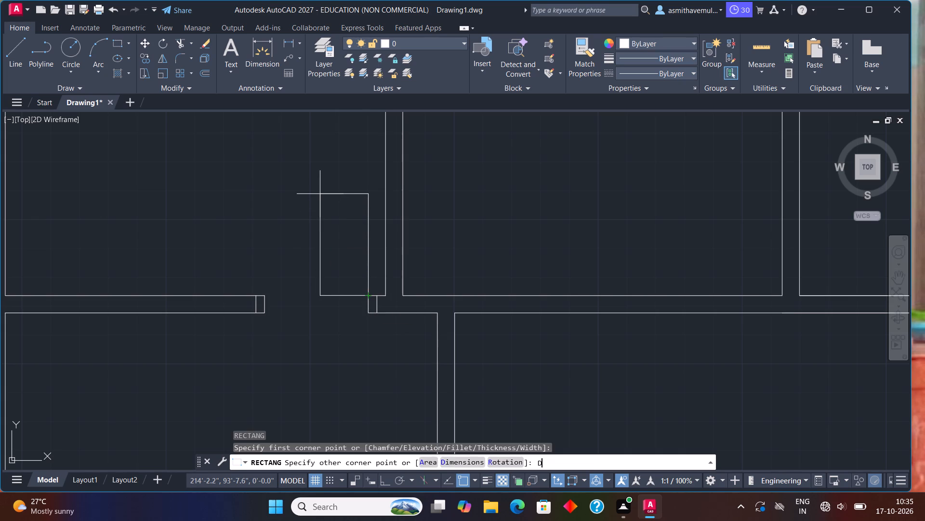
key(Return)
text(3")
key(Return)
text(3')
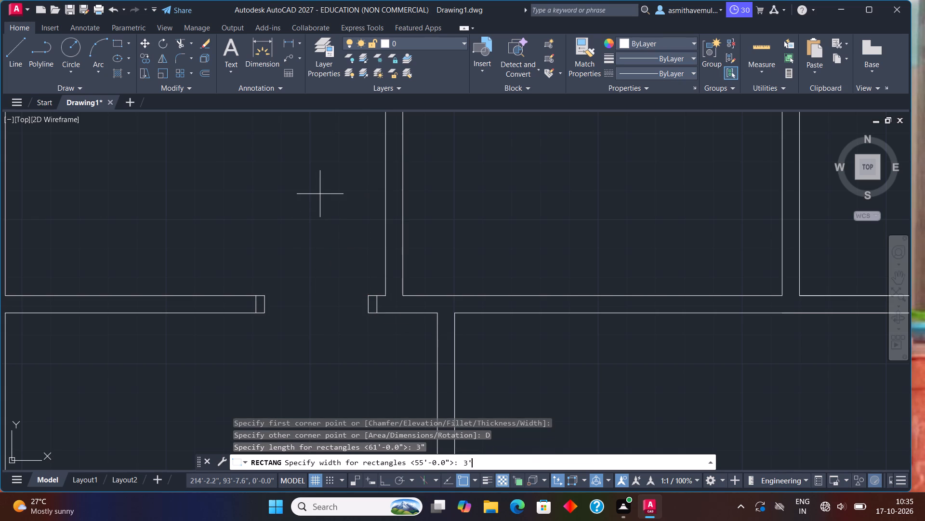
key(Return)
click(323, 195)
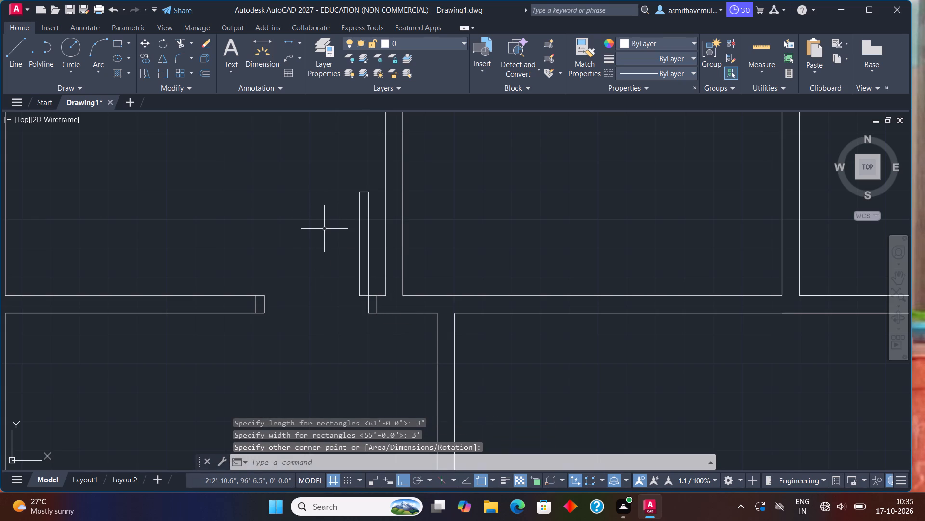
Draw a three-point door swing arc through the leaf's two top corners, ending at the left jamb's upper inner corner.
key(a)
key(r)
key(c)
key(Return)
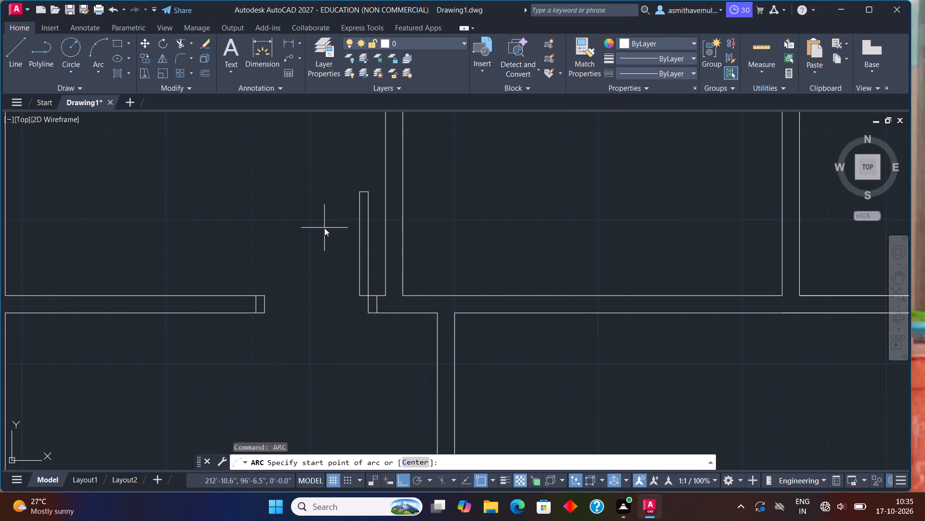
click(369, 191)
click(358, 193)
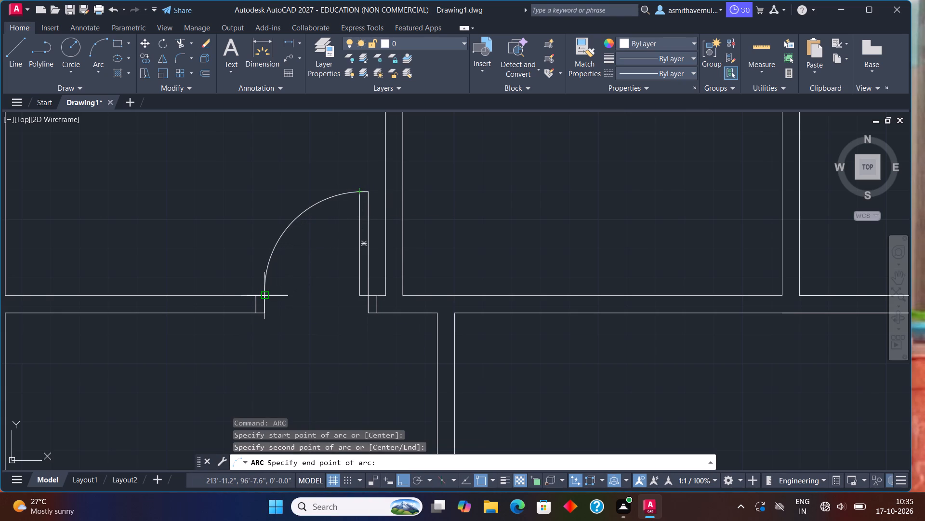
click(264, 293)
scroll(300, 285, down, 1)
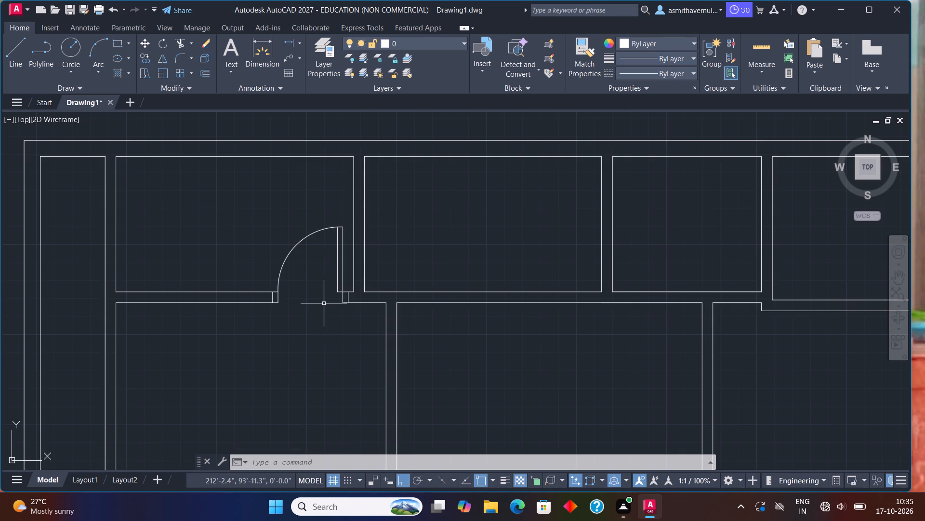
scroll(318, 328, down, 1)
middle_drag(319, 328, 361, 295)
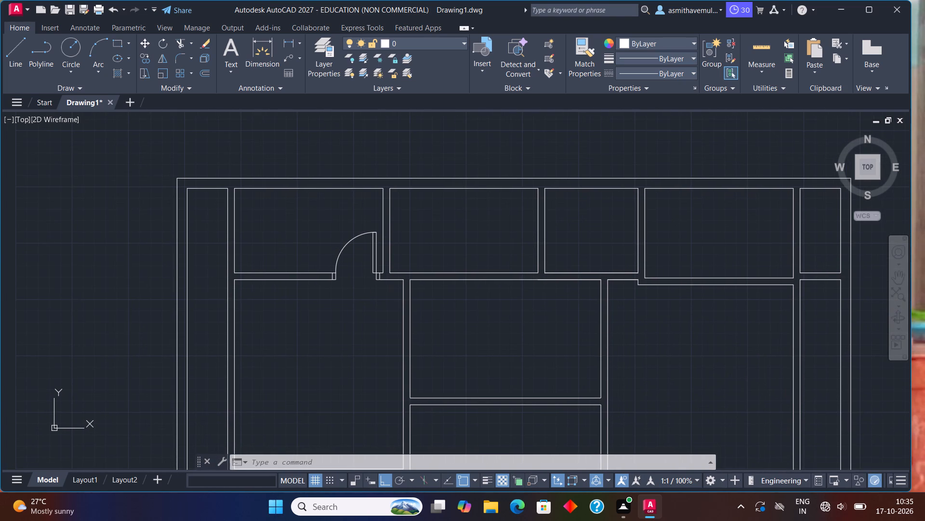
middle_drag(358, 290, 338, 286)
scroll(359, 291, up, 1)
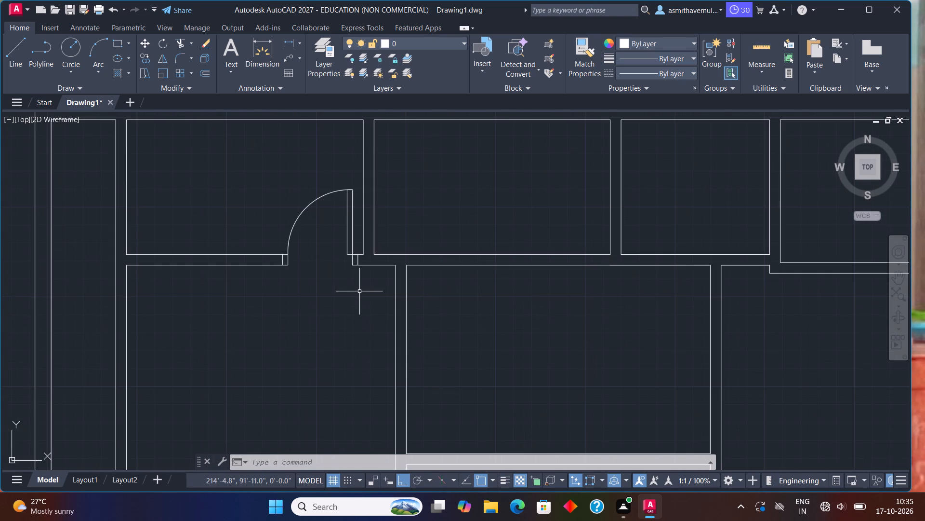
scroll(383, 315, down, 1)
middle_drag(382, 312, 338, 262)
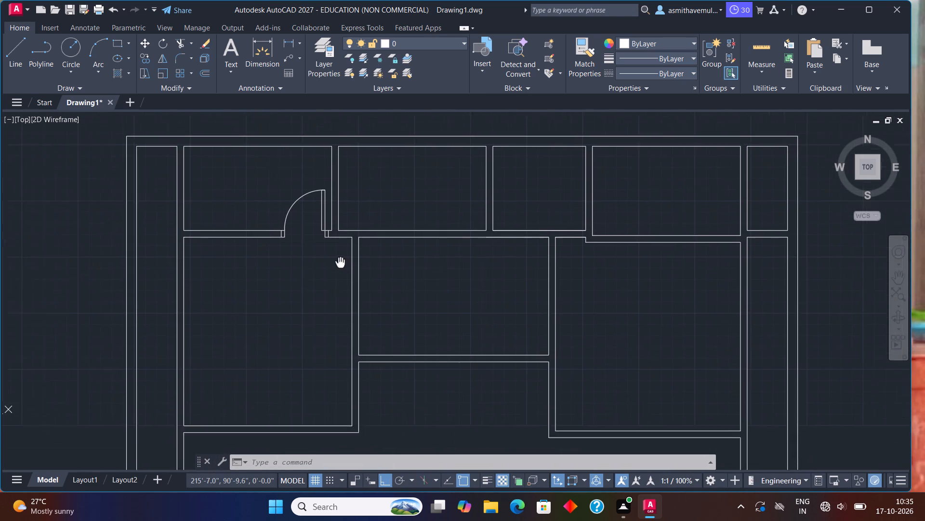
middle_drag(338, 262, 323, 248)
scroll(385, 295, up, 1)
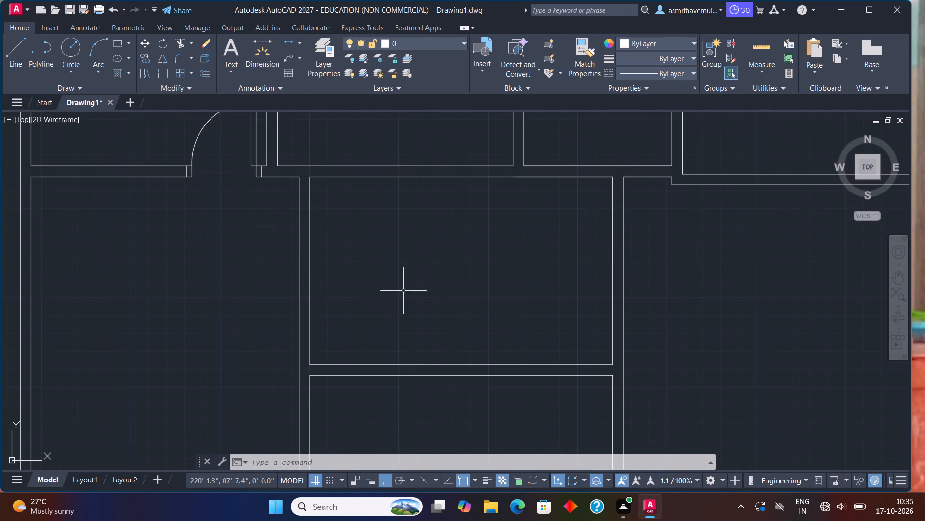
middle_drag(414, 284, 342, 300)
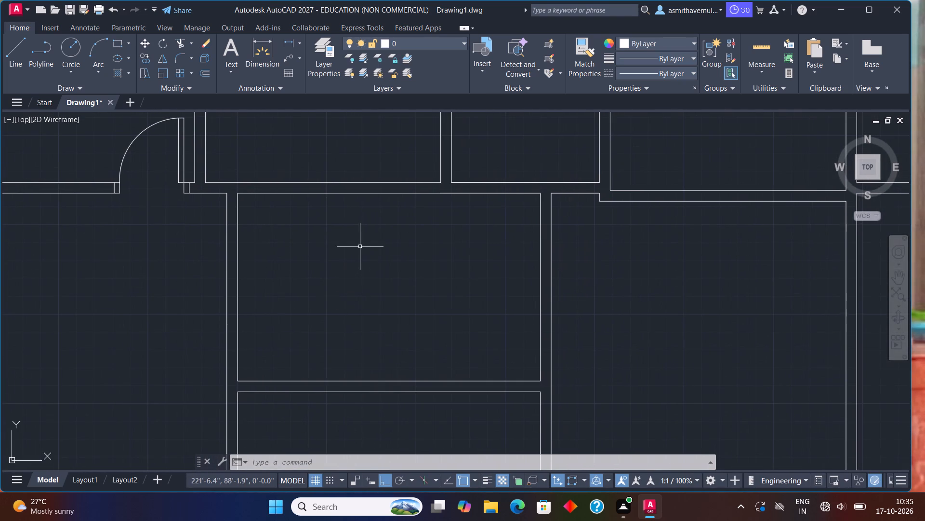
Draw a jamb line across the wall below the second top room, starting 3" left of that room's lower-right inner corner.
middle_drag(360, 246, 307, 339)
key(l)
key(Return)
text(FROM)
key(Return)
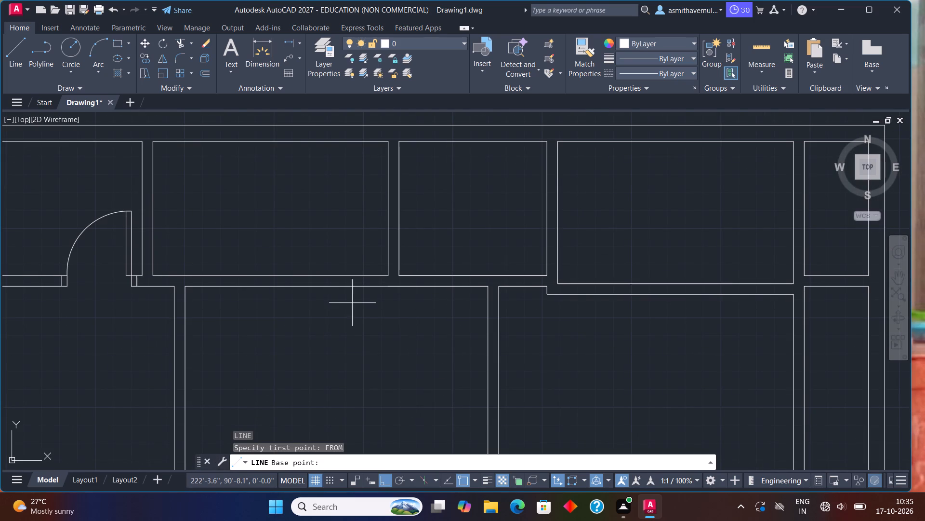
click(386, 274)
text(@-3)
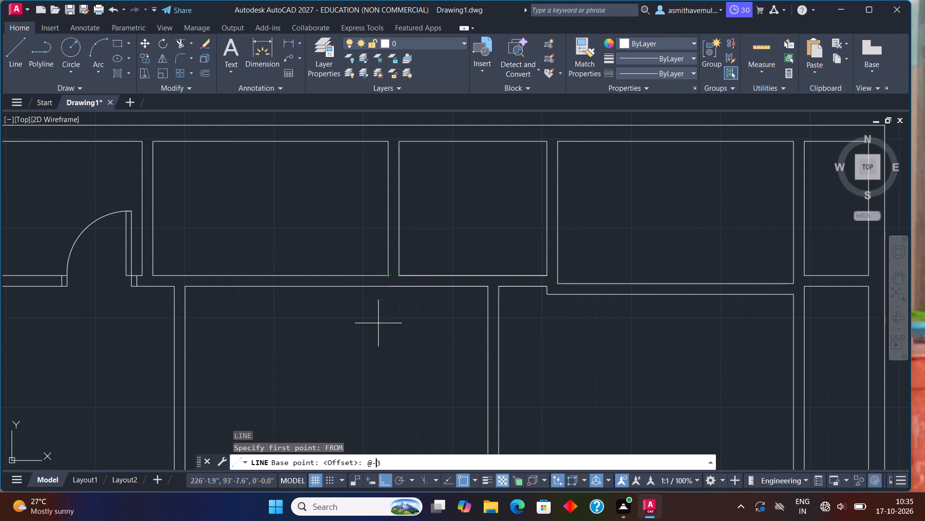
key(shift+quotedbl)
text(,0)
key(Return)
scroll(376, 291, up, 1)
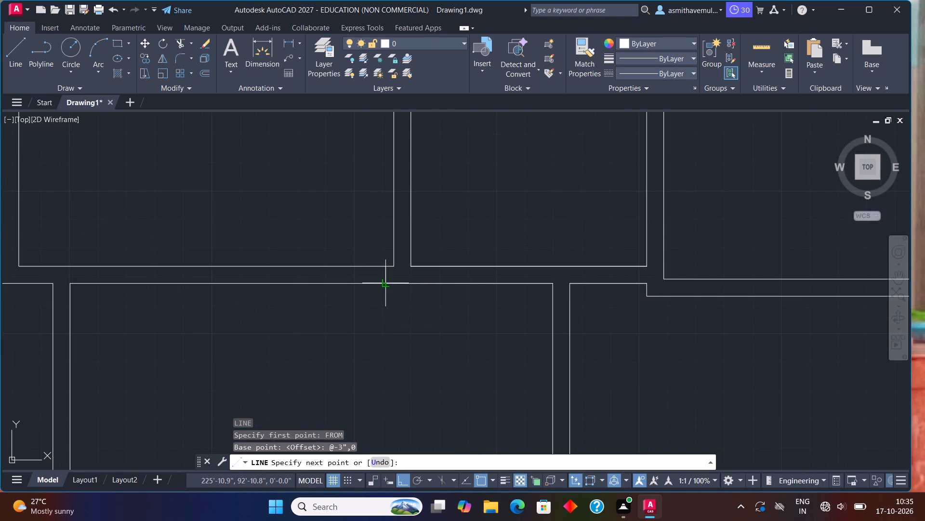
click(382, 282)
key(Escape)
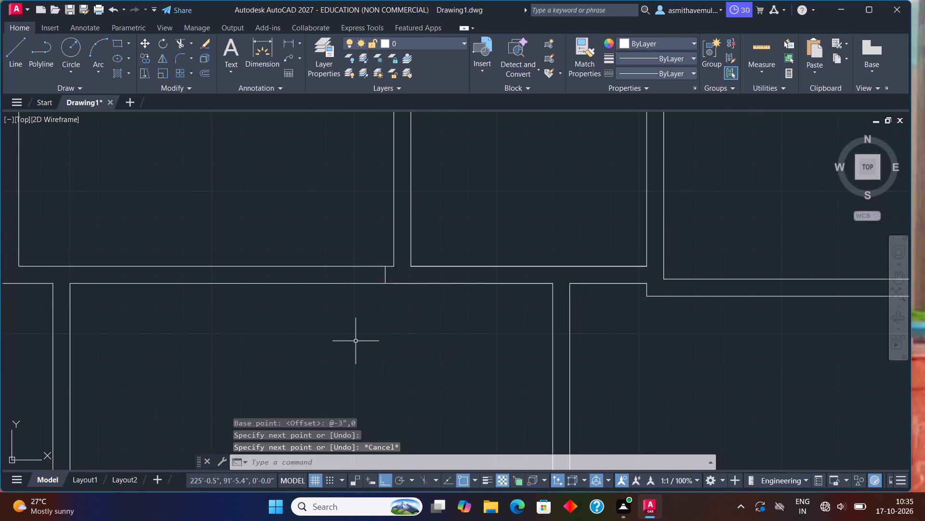
Offset the new line by 3" to the left to complete the right door jamb.
key(o)
key(Return)
text(3")
key(Return)
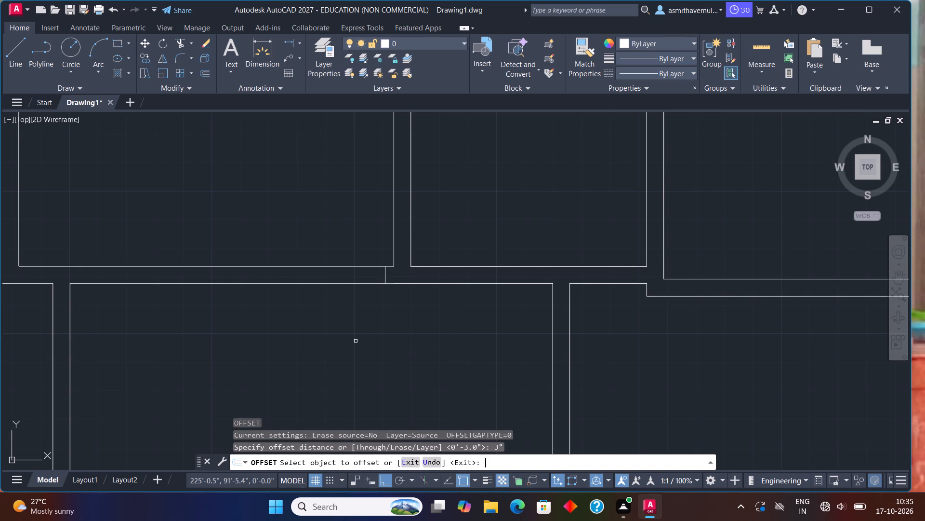
click(386, 280)
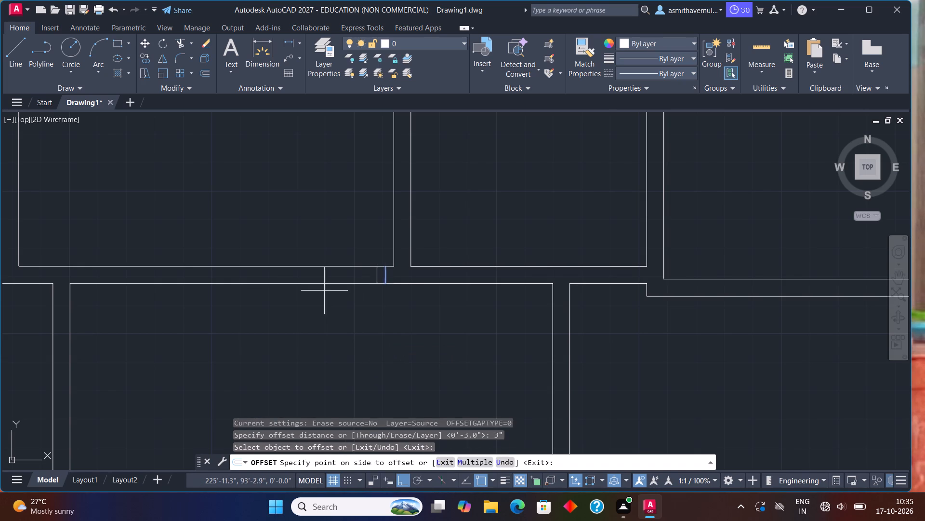
click(323, 291)
key(Escape)
Offset the right jamb's left line by 3' to the left to mark the far side of the door opening.
scroll(346, 304, up, 1)
key(o)
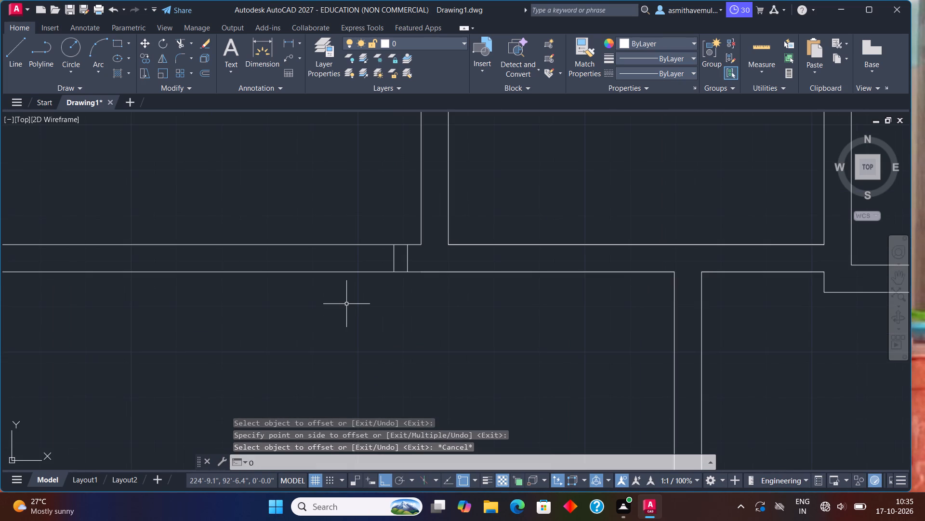
key(Return)
text(3')
key(Return)
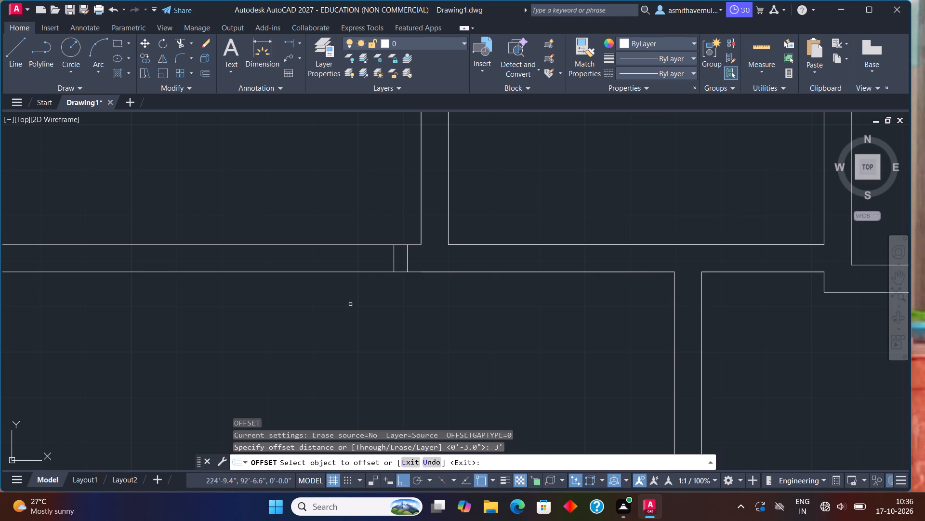
key(Escape)
key(o)
key(Return)
key(3)
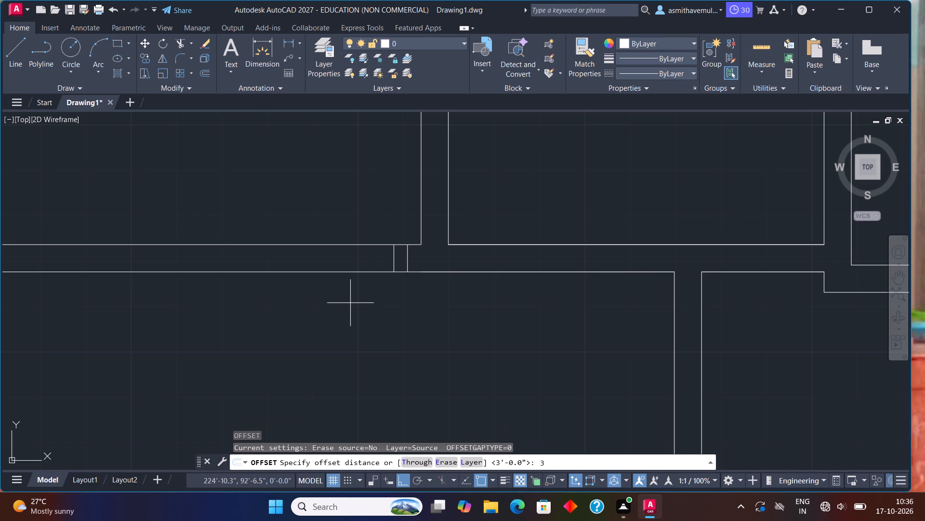
key(apostrophe)
key(Return)
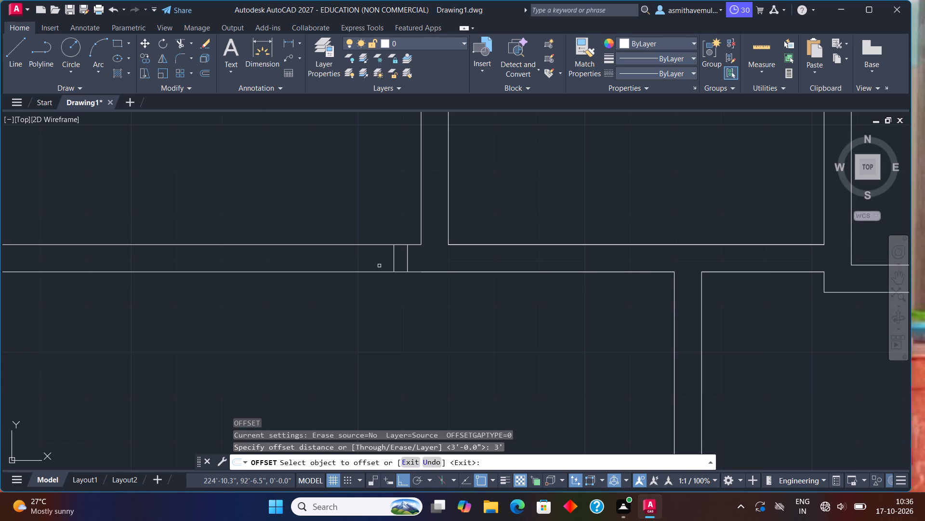
click(394, 264)
click(365, 266)
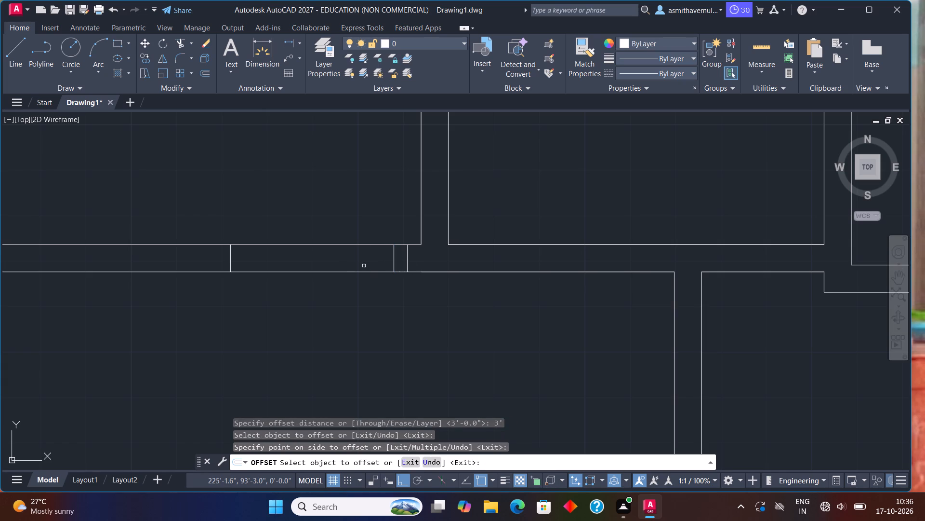
key(Escape)
Offset the line at the far side of the opening by 3" to the left to form the left jamb.
key(o)
key(Return)
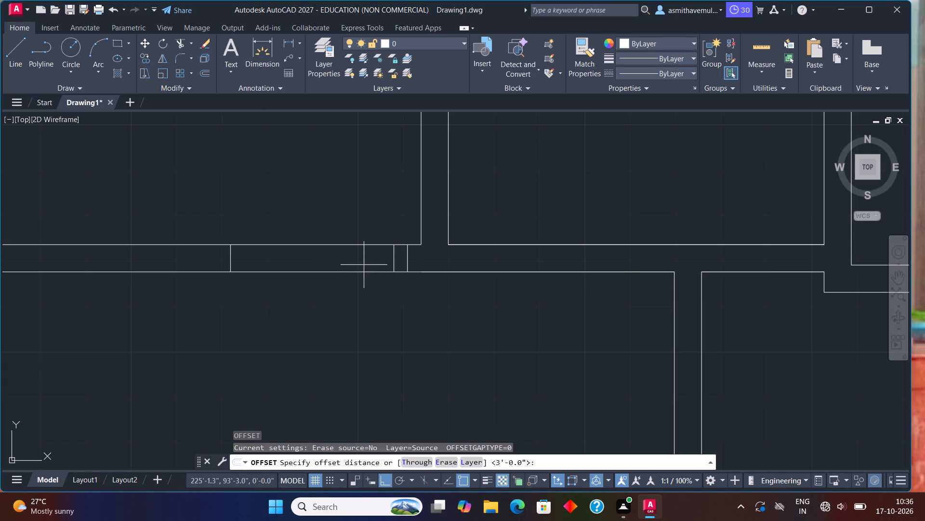
key(3)
key(shift+quotedbl)
key(Return)
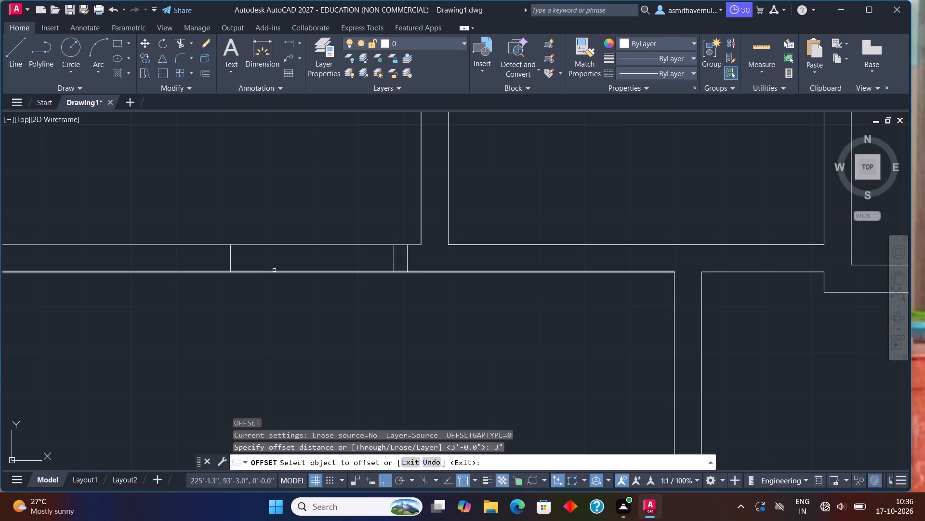
click(230, 264)
click(158, 262)
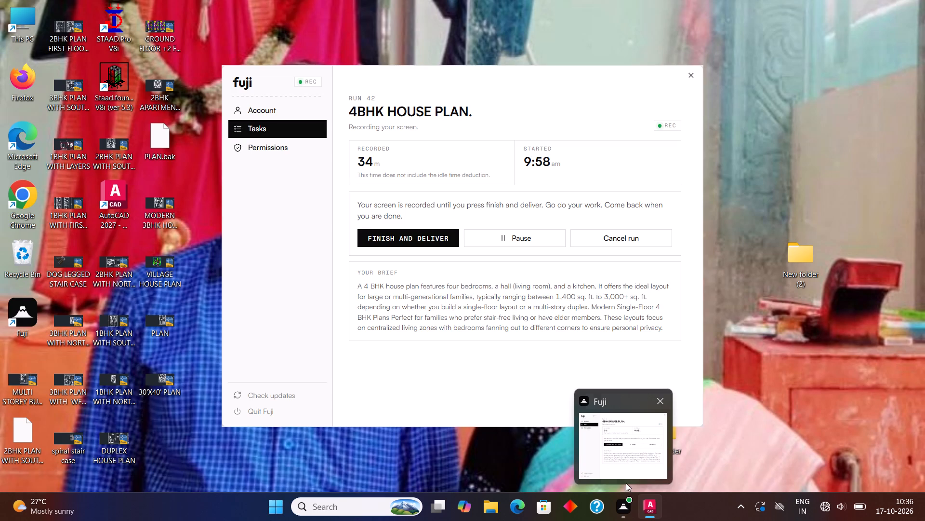
middle_drag(360, 381, 520, 355)
key(Escape)
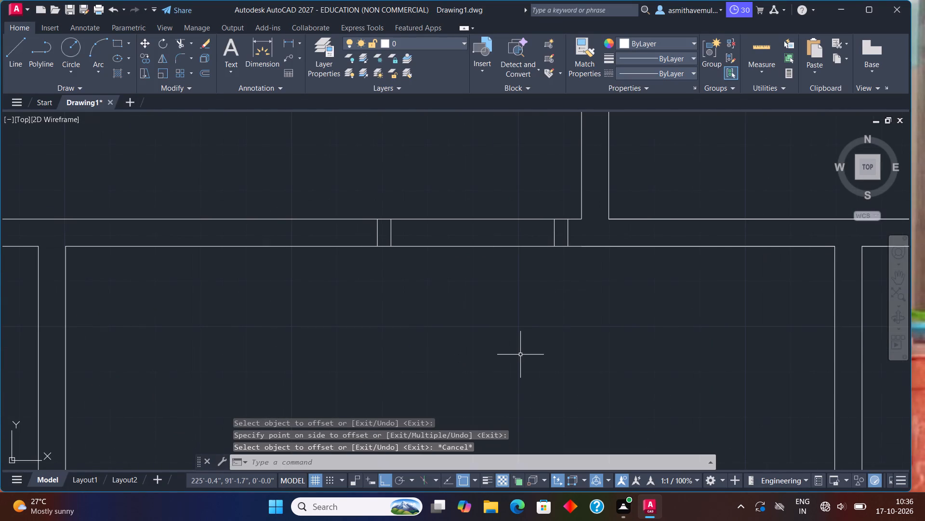
Trim both wall lines between the two jambs to clear the door opening below the second top room.
key(t)
text(RIM)
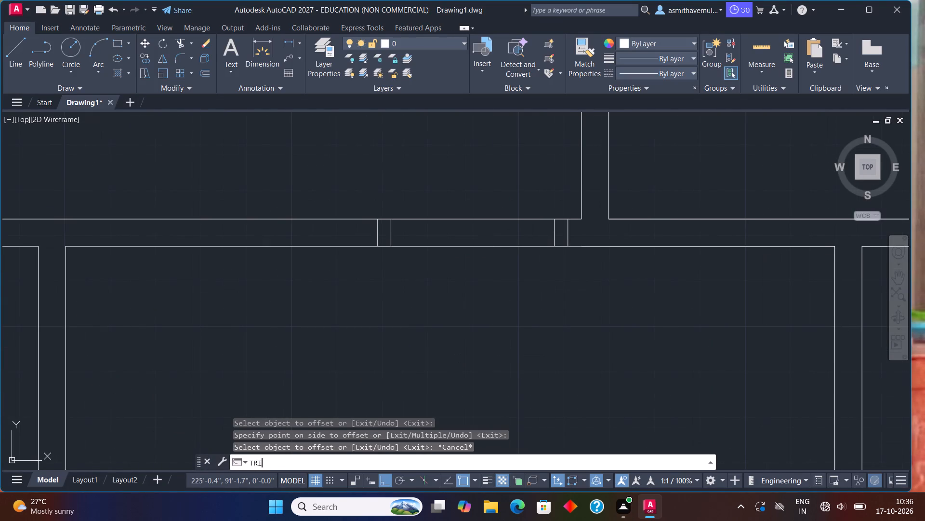
key(Return)
drag(504, 324, 480, 167)
key(Escape)
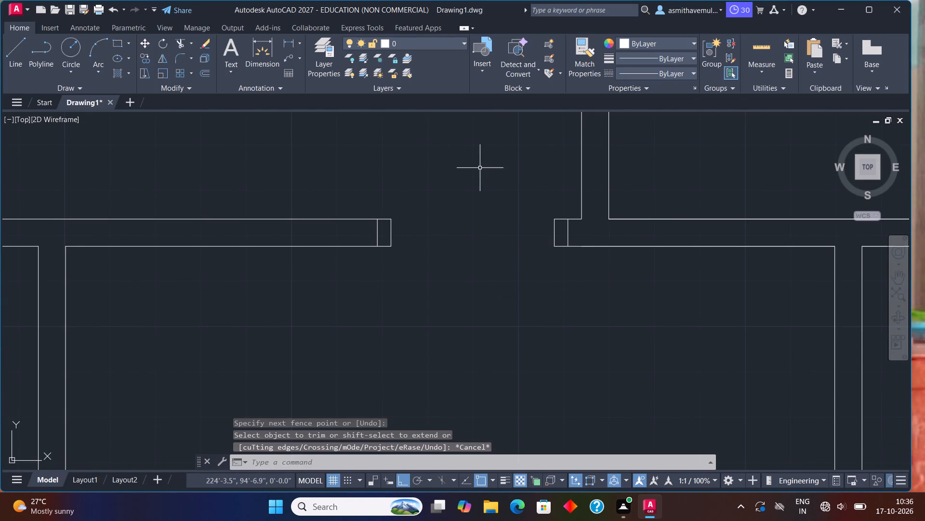
Draw a 3" by 3' rectangle as the door leaf, rising into the second top room from the right jamb's upper inner corner.
middle_drag(480, 169, 508, 302)
key(r)
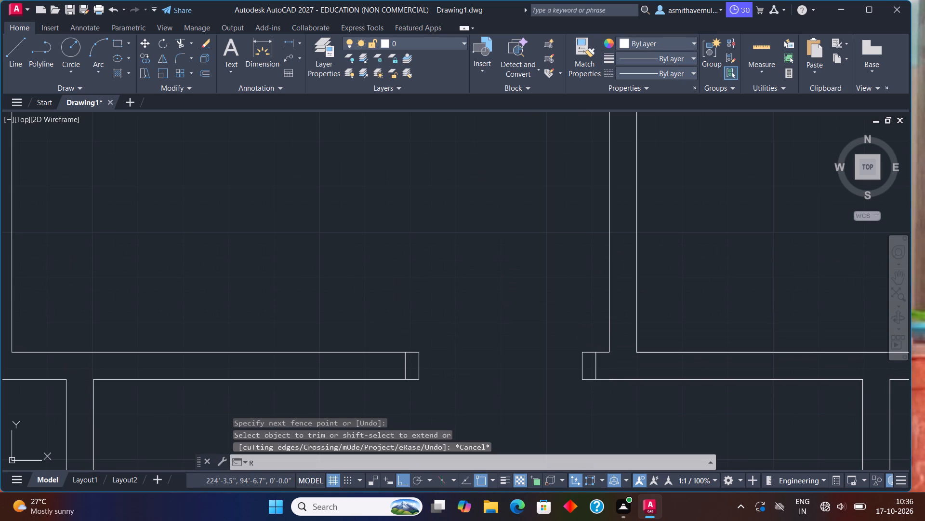
key(e)
key(c)
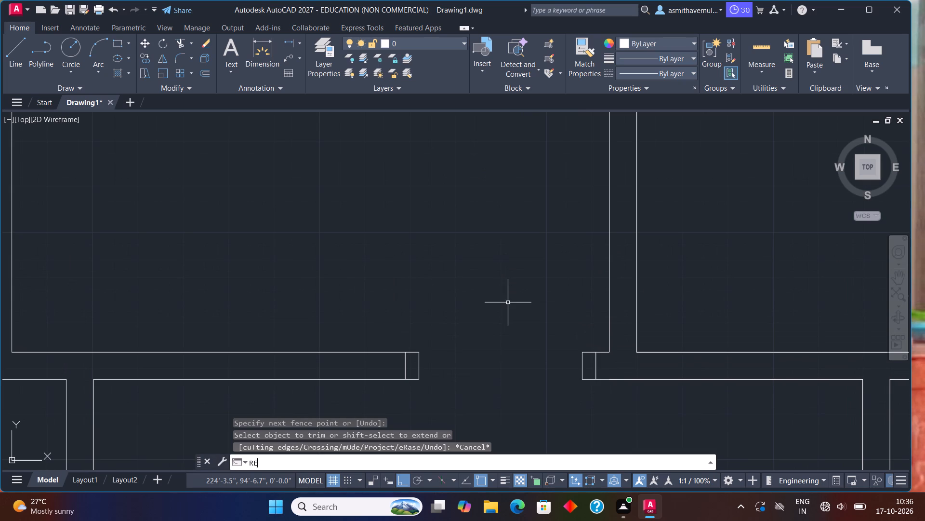
key(Return)
click(582, 354)
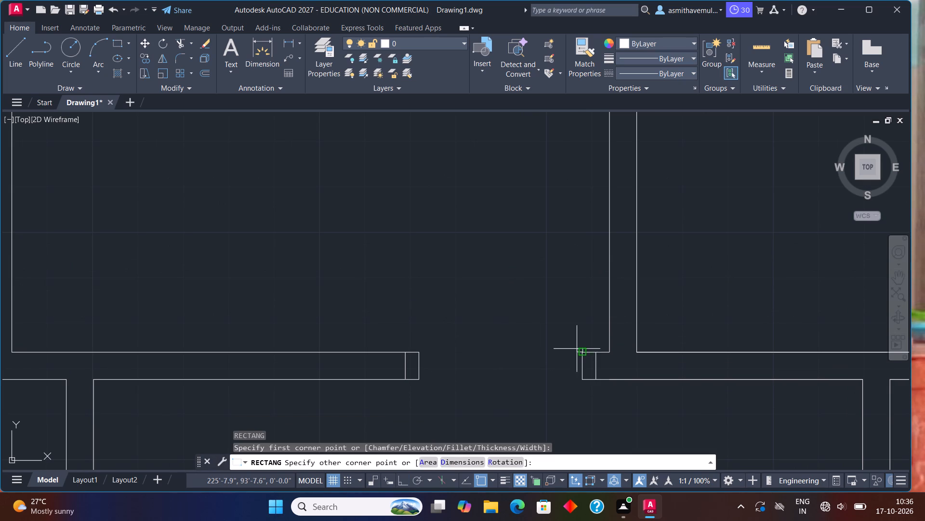
key(d)
key(Return)
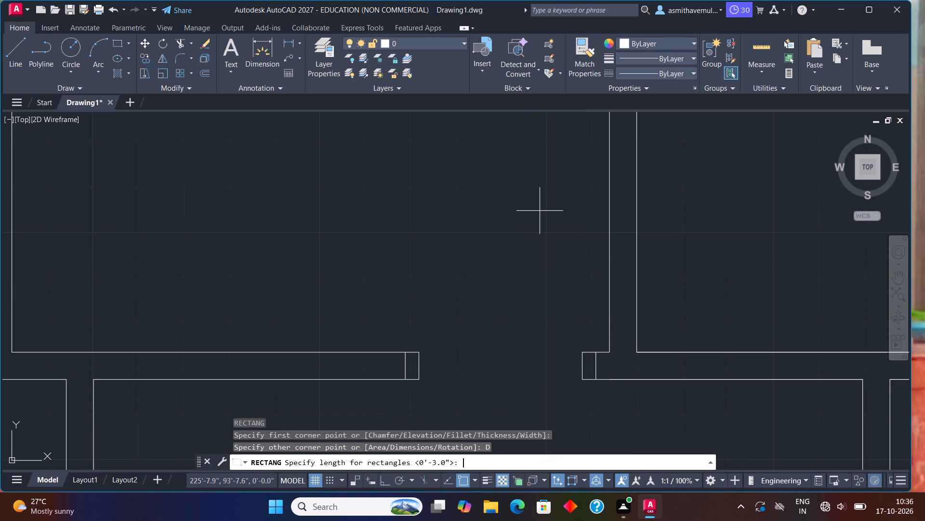
text(3")
key(Return)
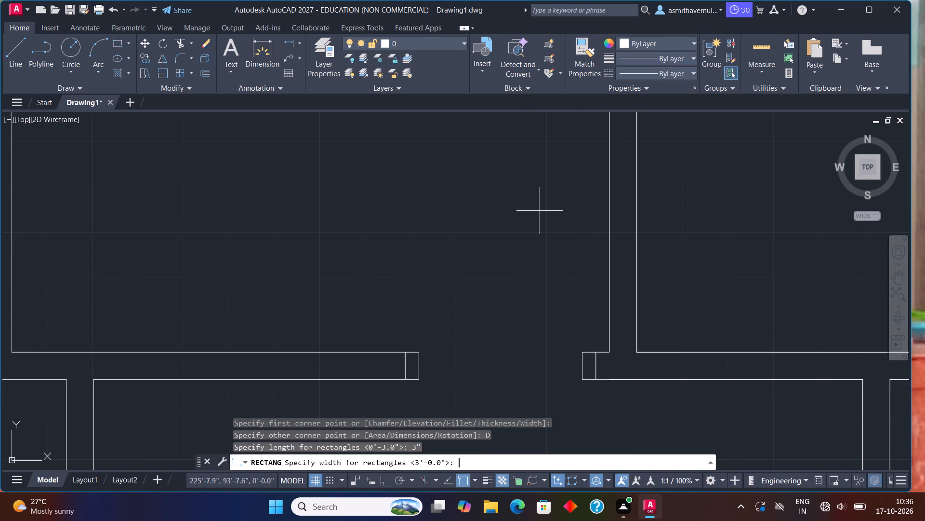
key(3)
key(apostrophe)
key(Return)
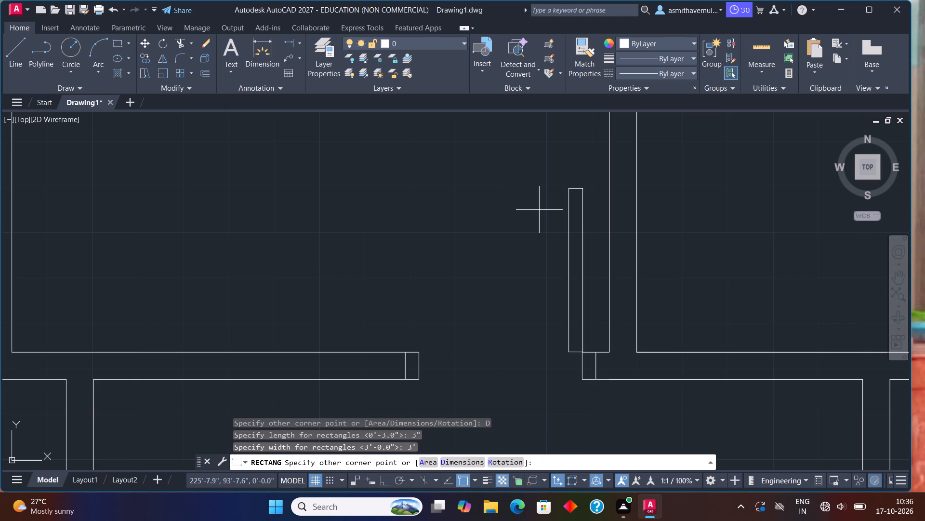
click(538, 210)
Draw a three-point door swing arc through the leaf's two top corners, ending at the left jamb's upper inner corner.
text(AR)
key(c)
key(Return)
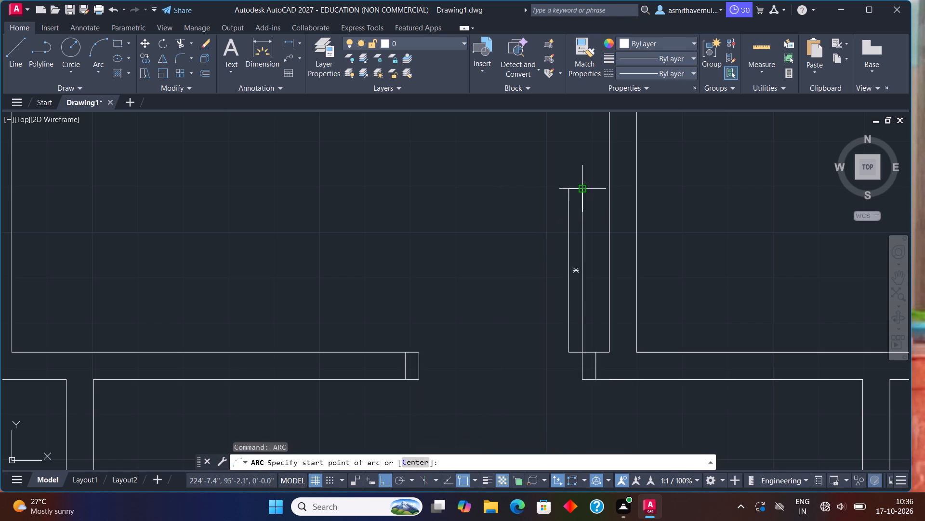
click(581, 189)
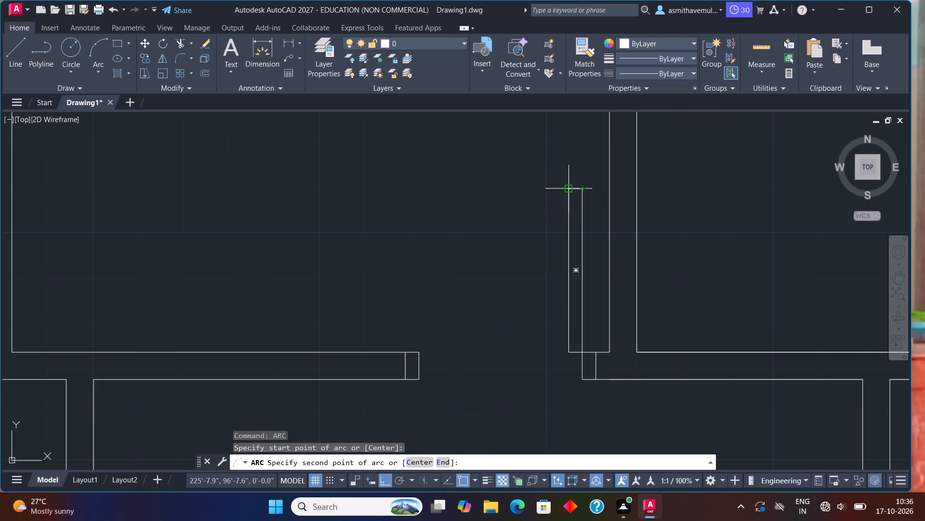
click(567, 189)
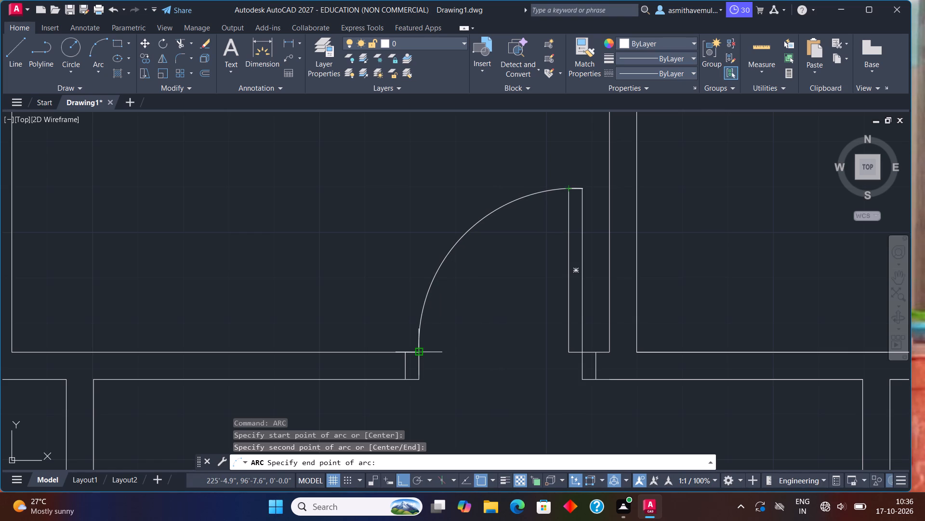
click(419, 354)
Draw a line across the wall below the fourth top room, starting 3" left of the room's lower-right inner corner.
scroll(472, 342, down, 3)
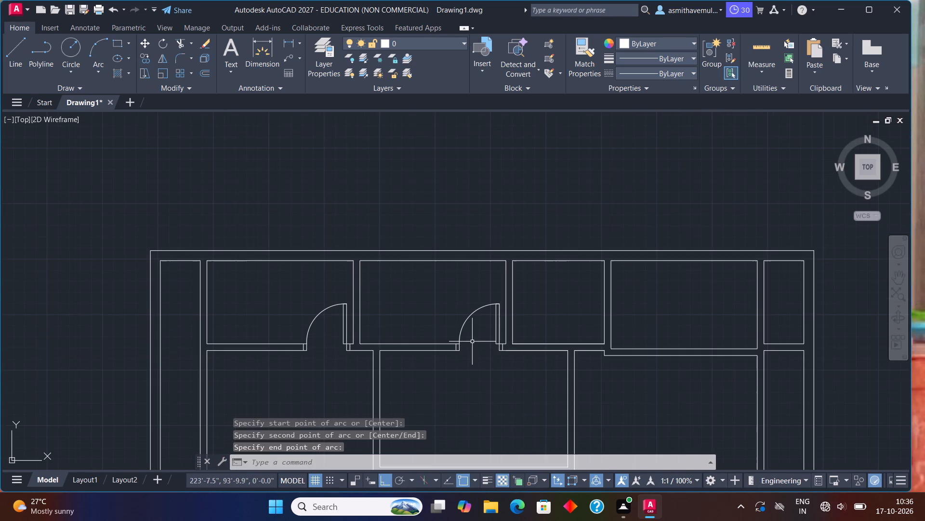
middle_drag(471, 342, 478, 313)
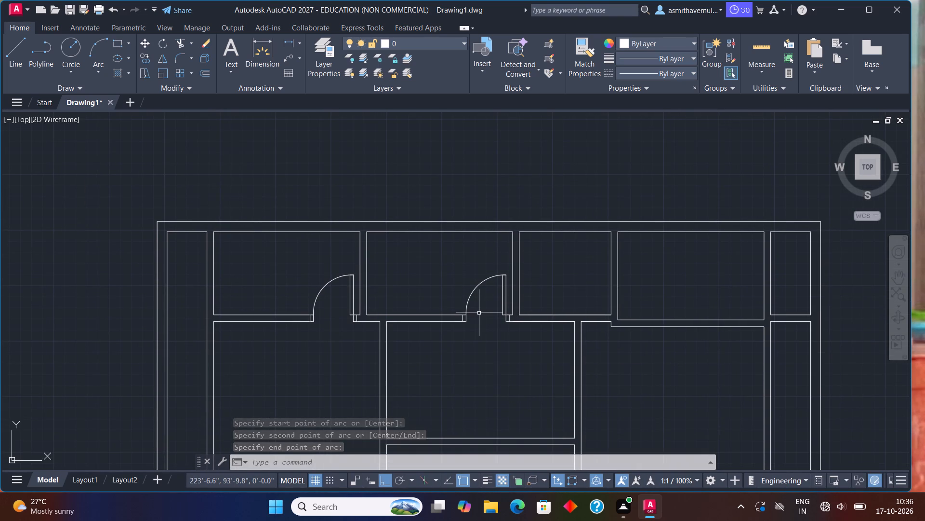
scroll(479, 314, down, 1)
middle_drag(475, 337, 394, 283)
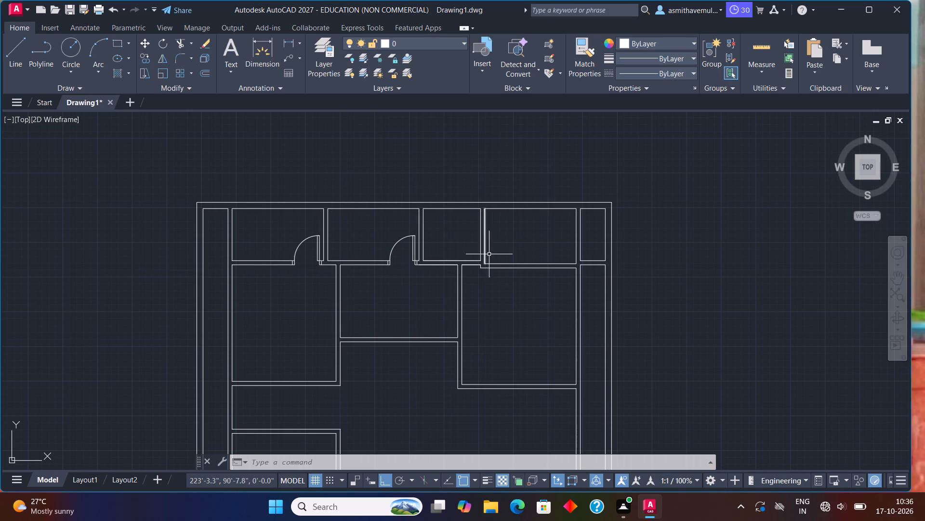
scroll(540, 283, up, 1)
middle_drag(564, 260, 466, 326)
scroll(481, 316, up, 1)
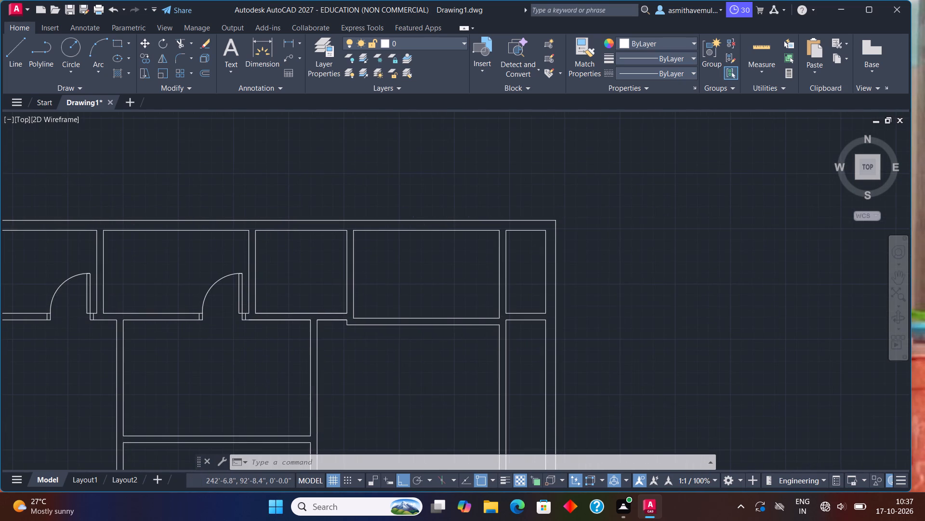
key(l)
key(Return)
key(f)
key(r)
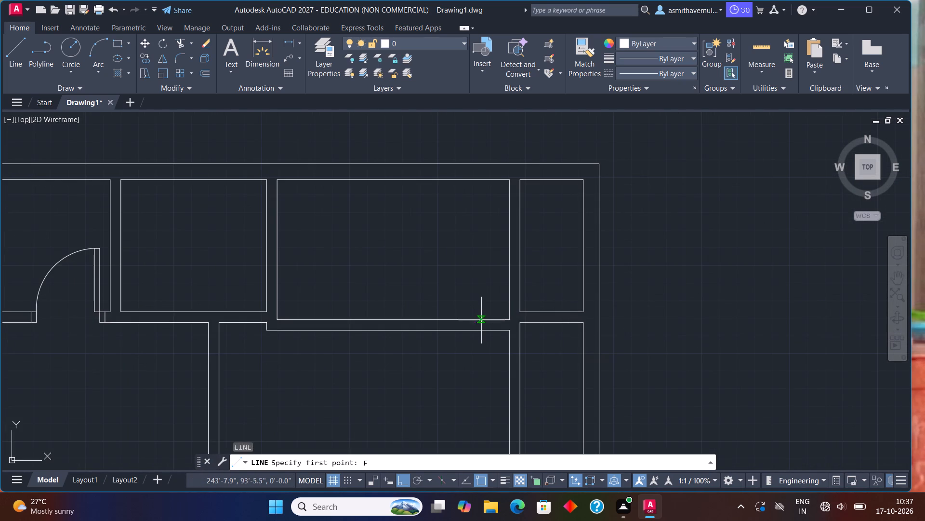
key(o)
key(m)
key(Return)
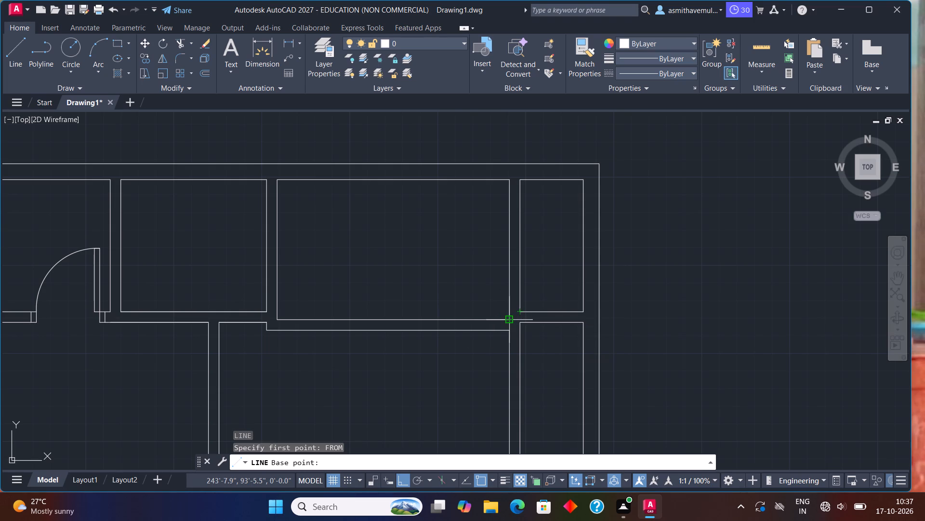
click(509, 318)
text(@-)
key(3)
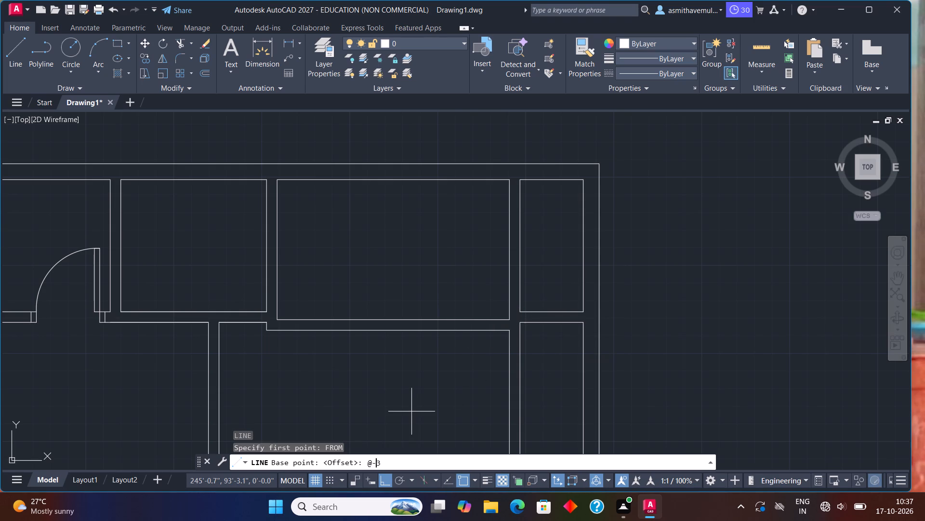
text(",0)
key(Return)
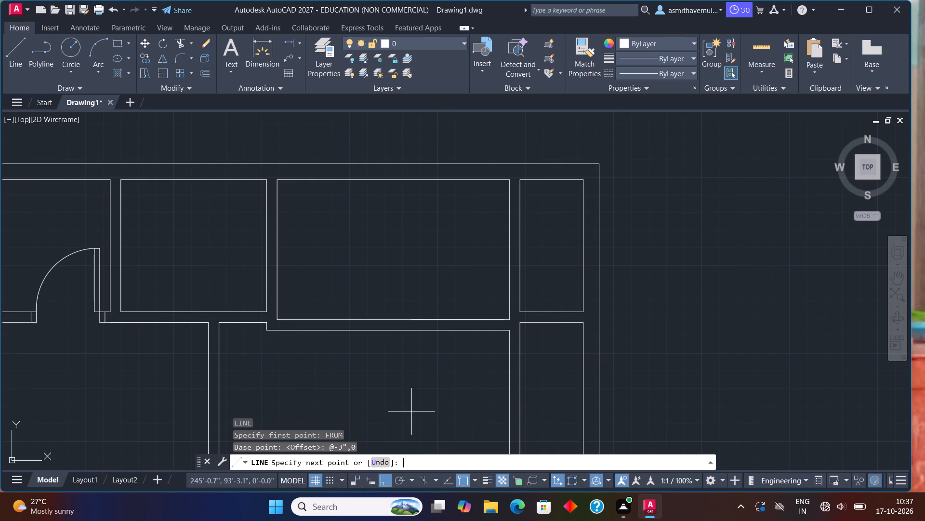
scroll(481, 343, up, 1)
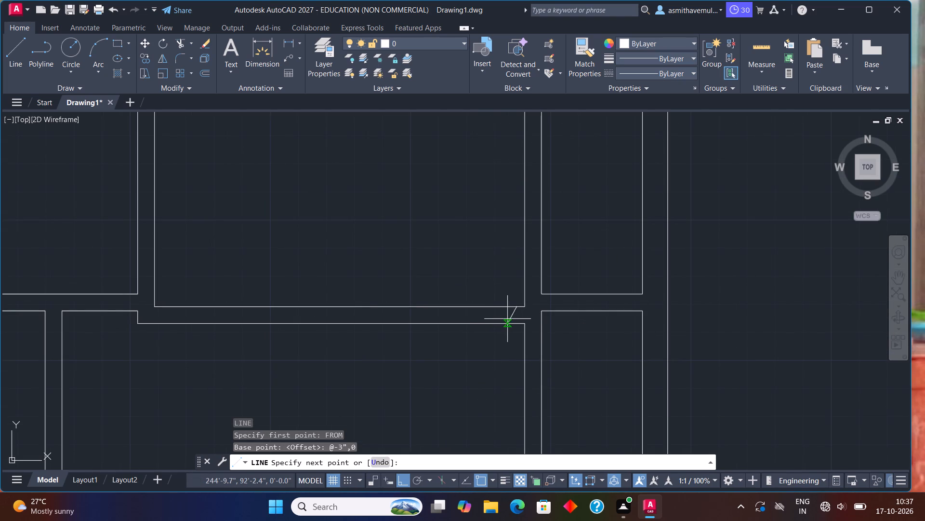
click(514, 323)
key(Escape)
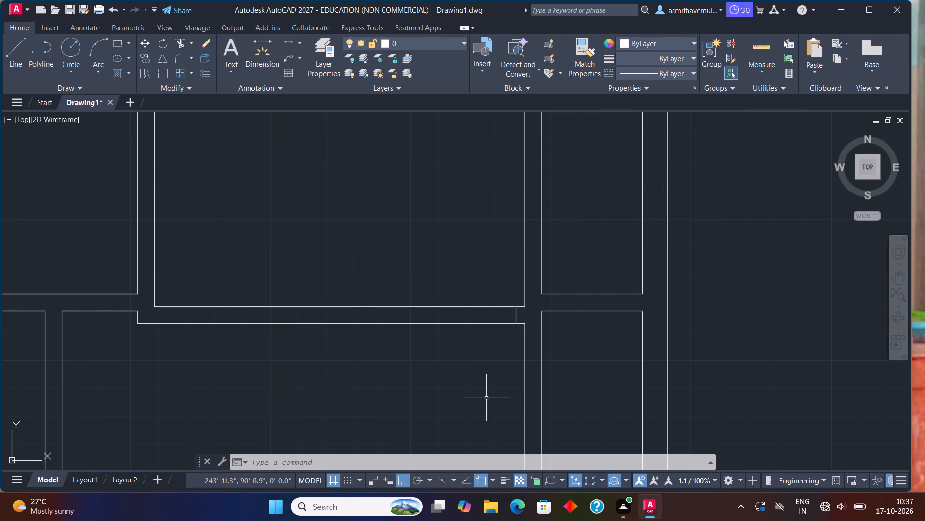
Offset the new cross-wall line by 3" to the left to form the right door jamb.
key(o)
key(Return)
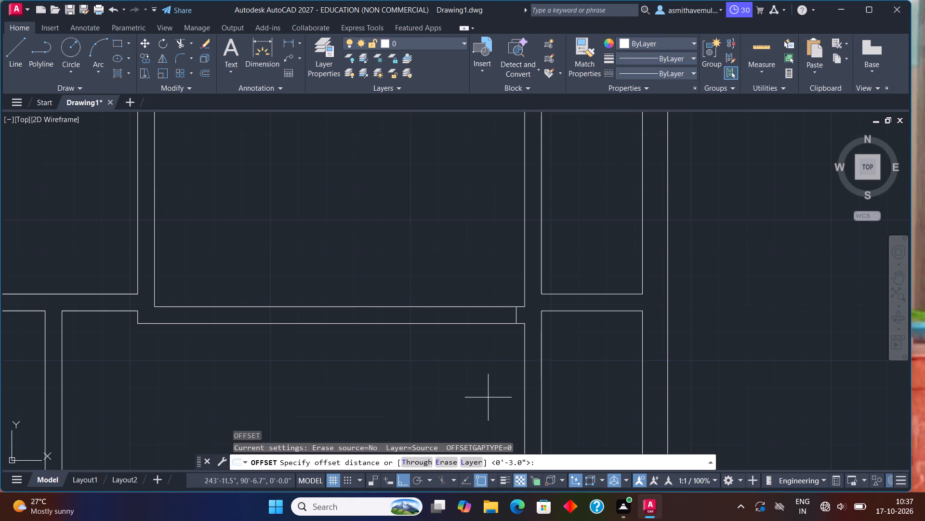
key(3)
key(shift+quotedbl)
key(Return)
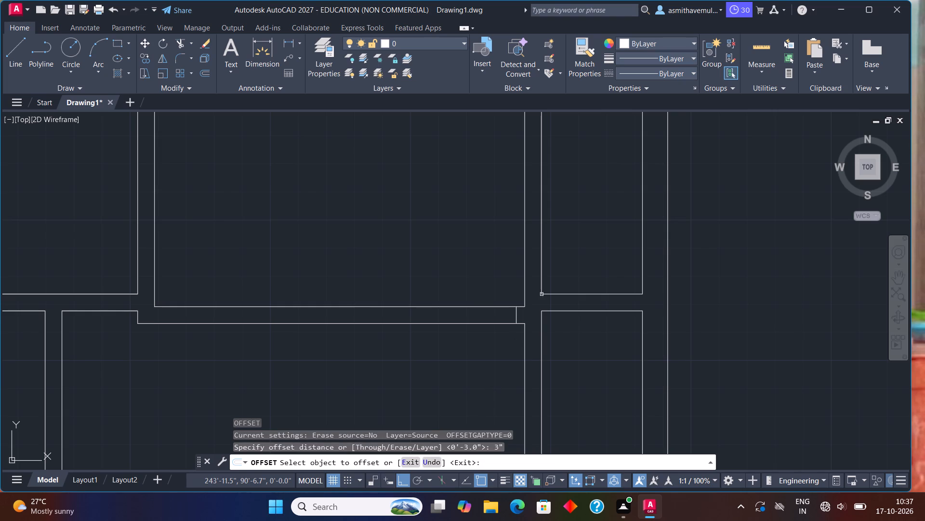
click(516, 316)
click(482, 320)
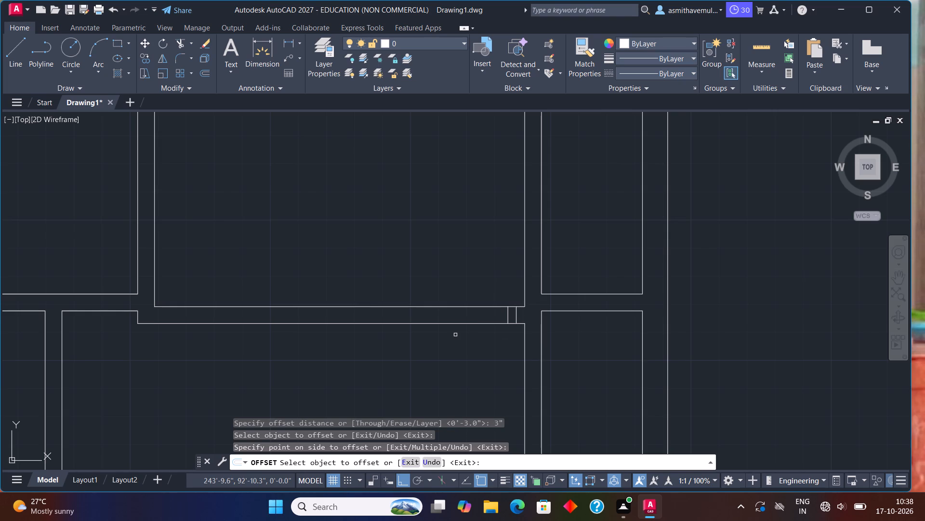
key(Escape)
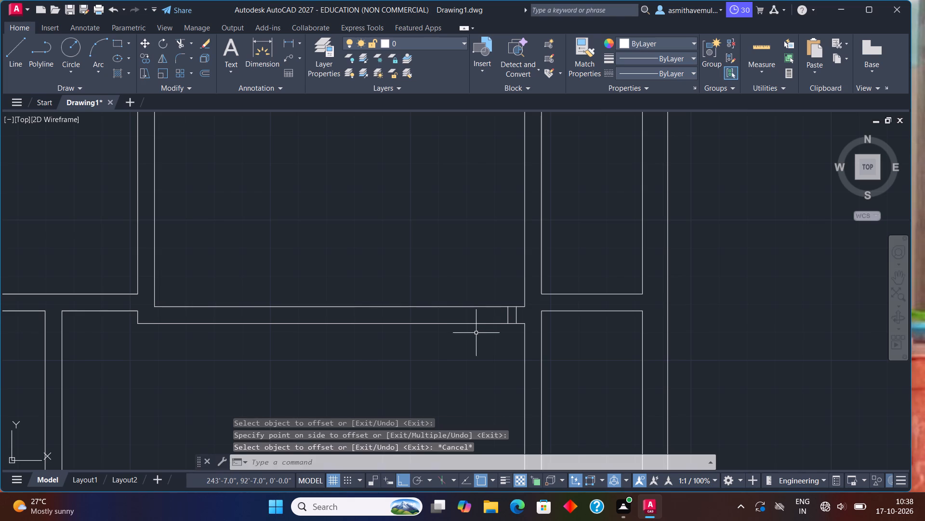
Offset the right jamb's inner line by 3' to the left to mark the far side of the door opening.
key(o)
key(Return)
text(3')
key(Return)
scroll(483, 323, up, 2)
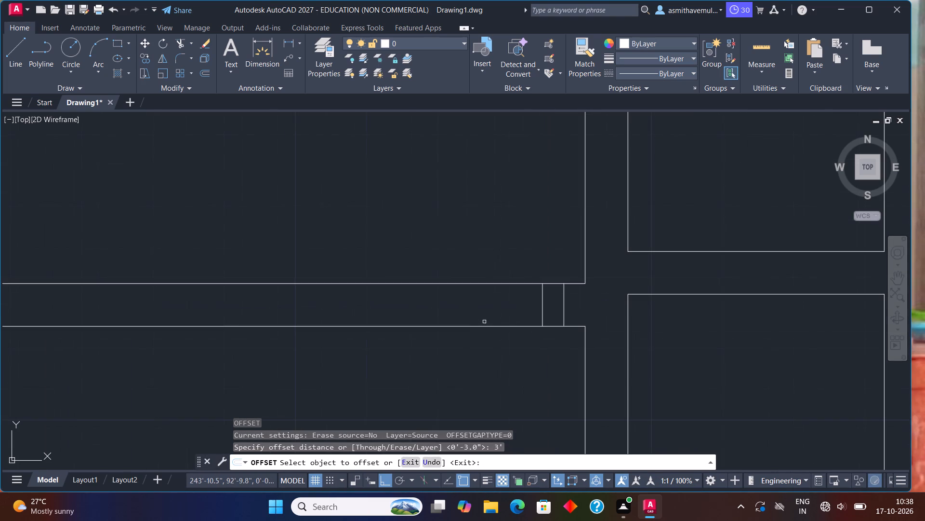
click(540, 306)
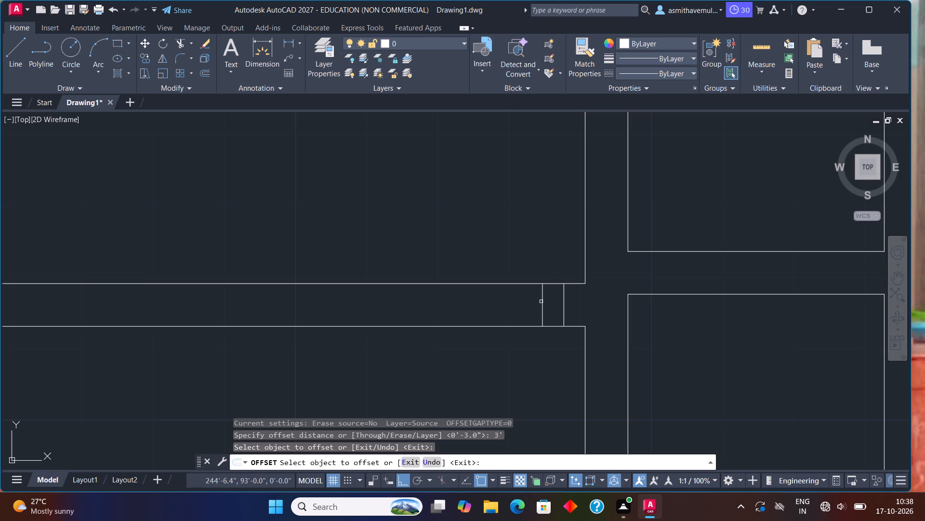
click(542, 302)
click(495, 316)
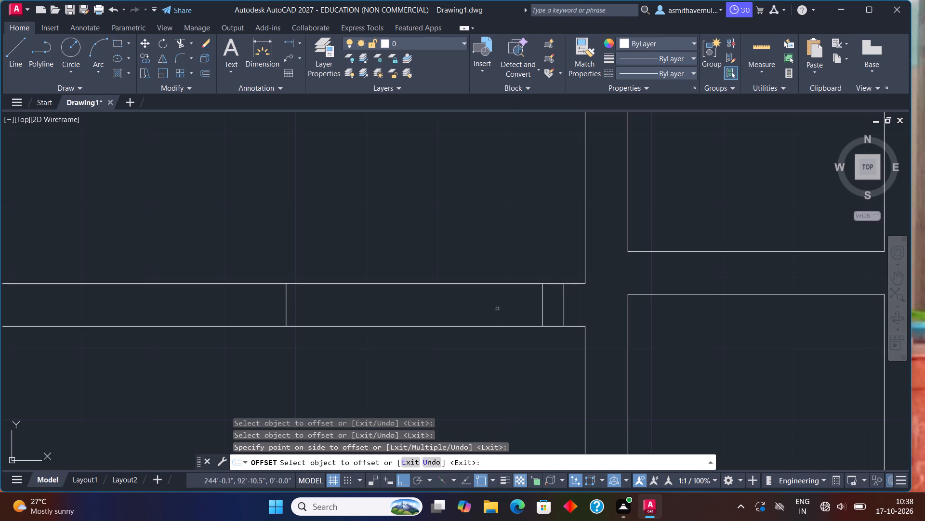
key(Escape)
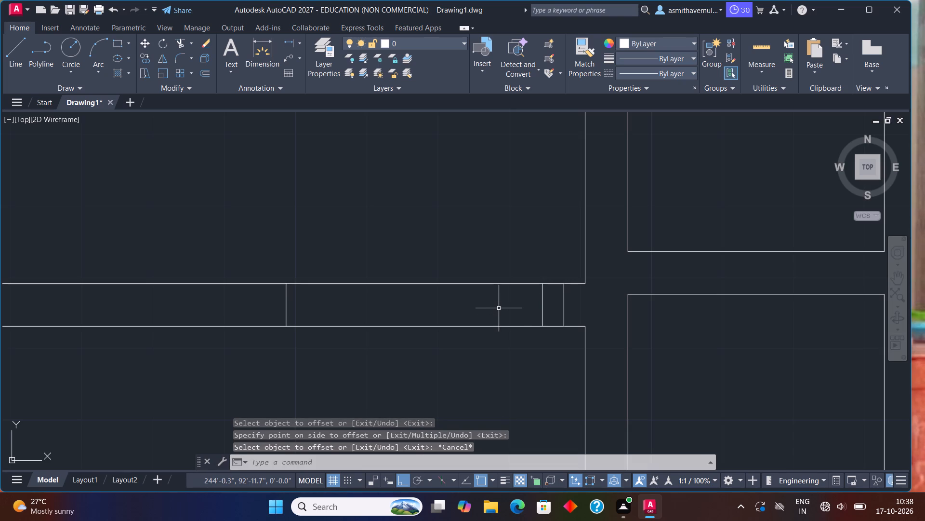
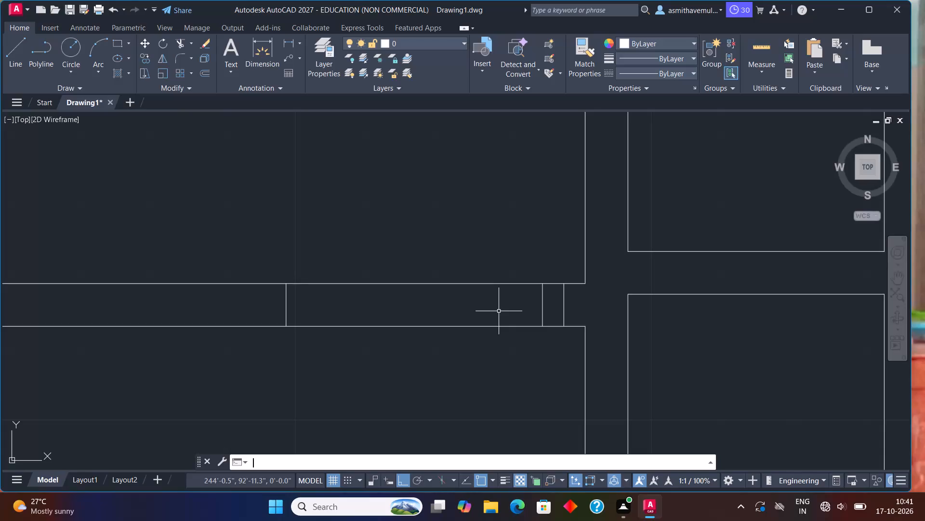
Offset the line at the door opening's far side by 3" to the left to form the left jamb.
text(3")
key(Return)
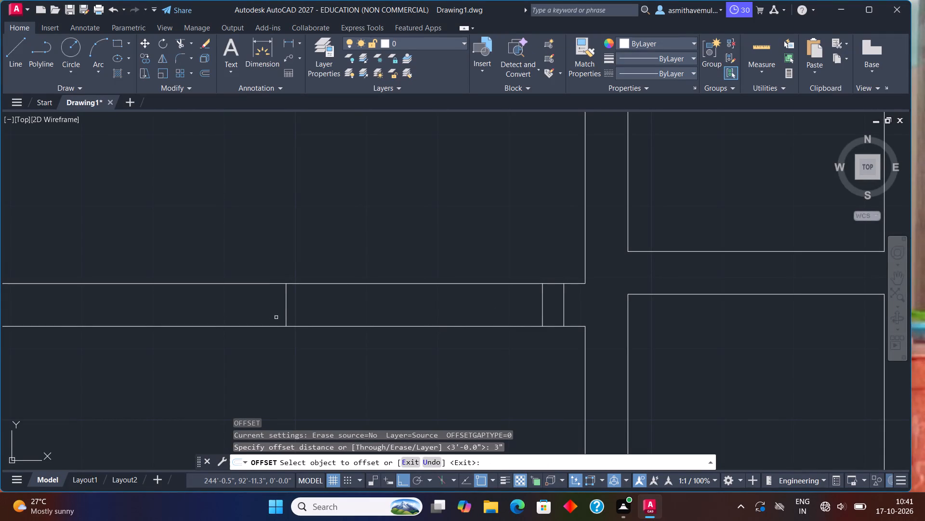
click(285, 302)
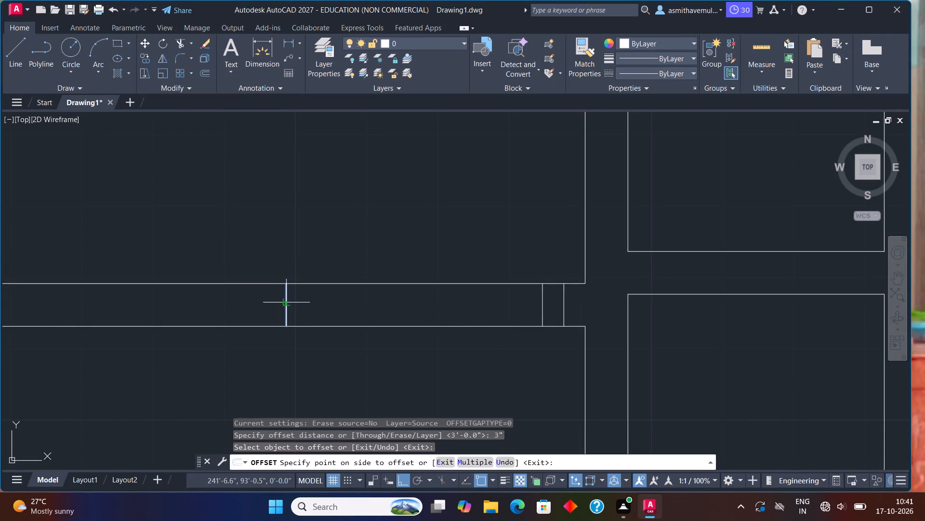
click(235, 302)
key(Escape)
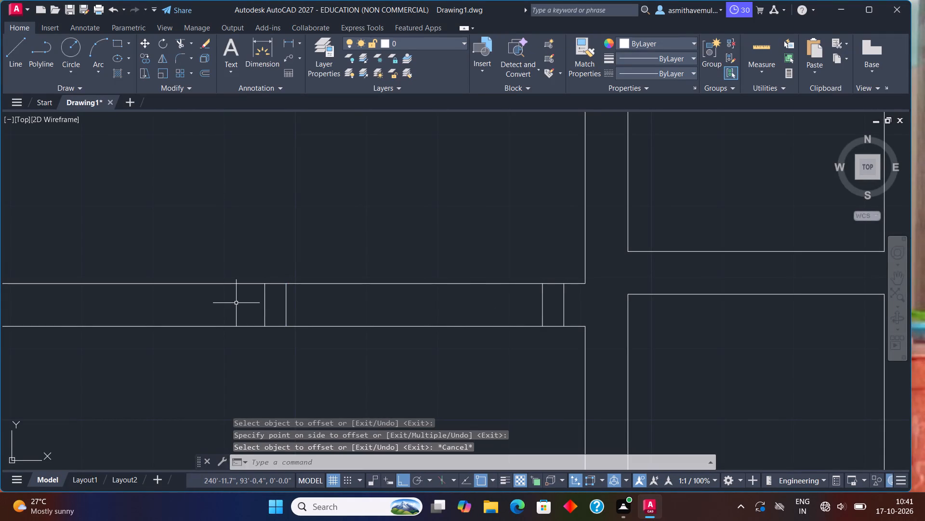
Trim both wall lines between the two jambs to open the doorway below the fourth top room.
text(TRIM)
key(Return)
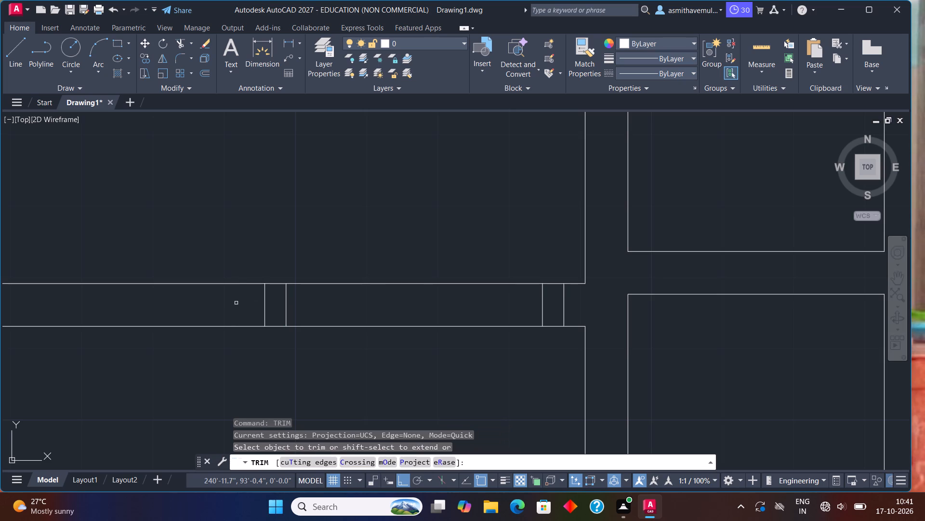
drag(356, 368, 400, 220)
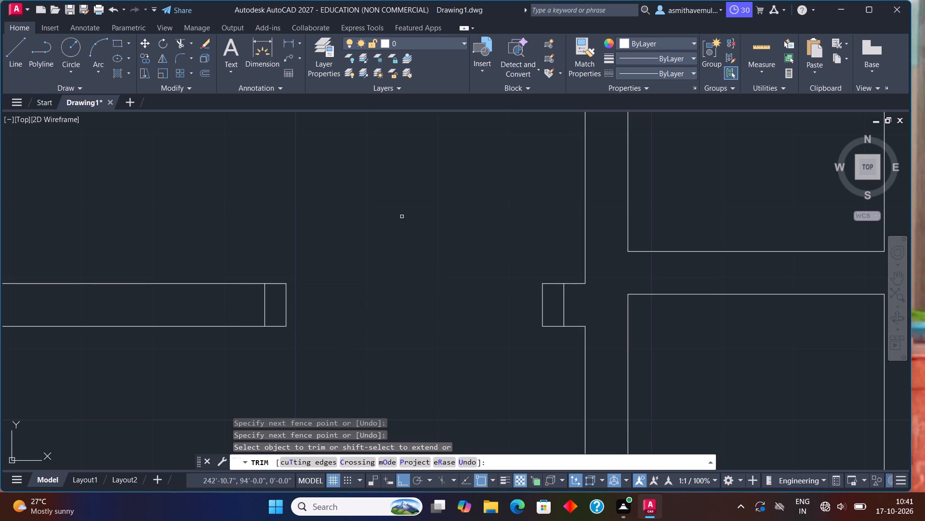
key(Escape)
Draw a 3" by 3' rectangle as the door leaf, rising up-left from the right jamb's upper inner corner.
text(RE)
key(c)
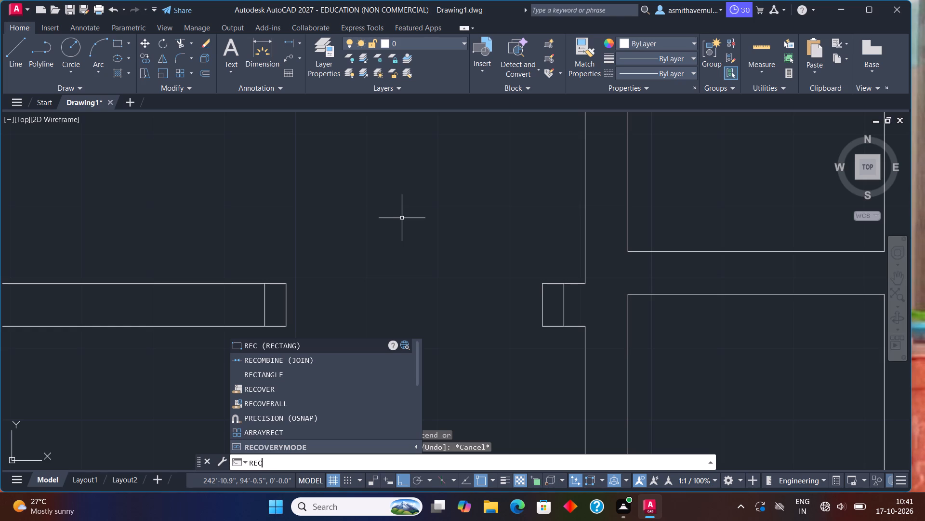
key(Return)
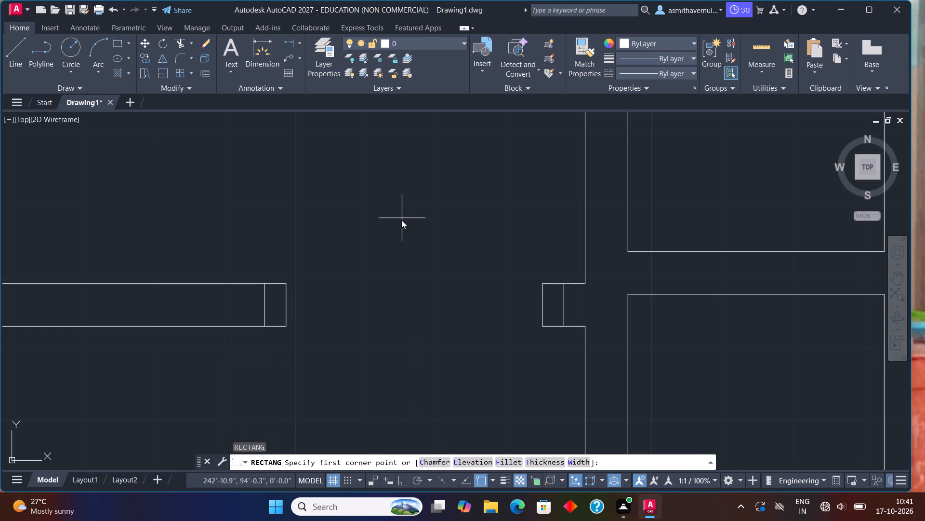
click(544, 280)
scroll(498, 239, down, 2)
middle_drag(498, 238, 496, 376)
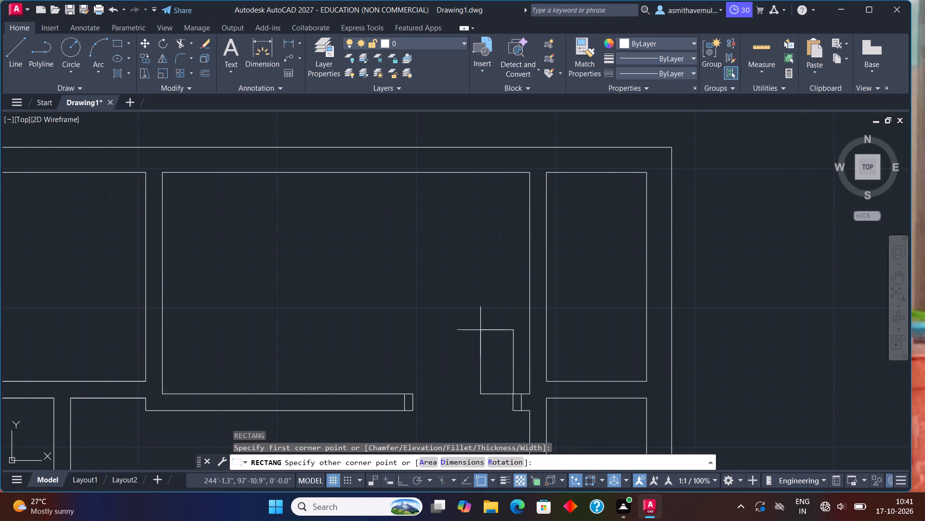
key(d)
key(Return)
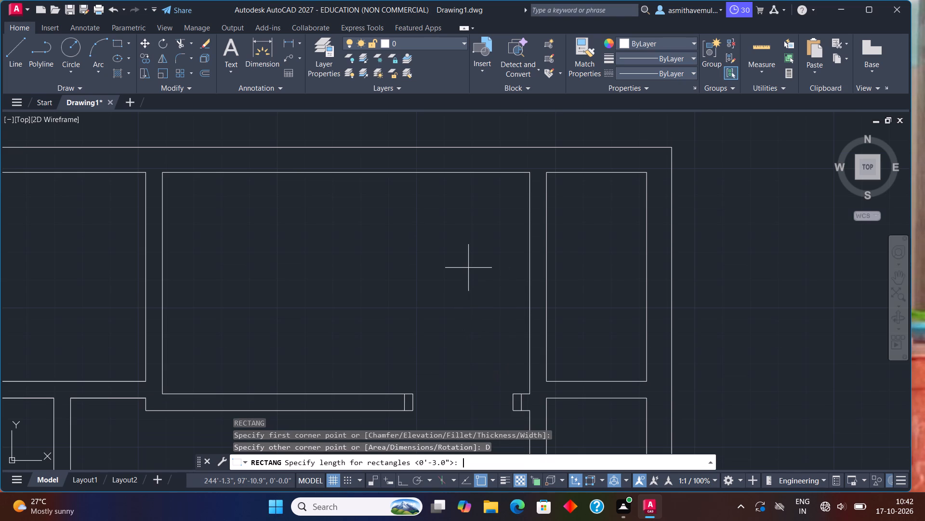
text(3")
key(Return)
text(3')
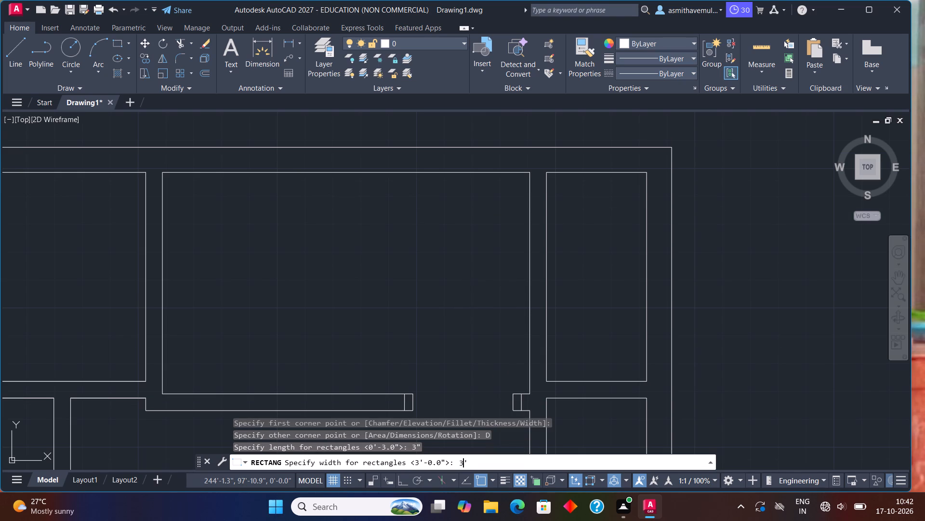
key(Return)
click(467, 269)
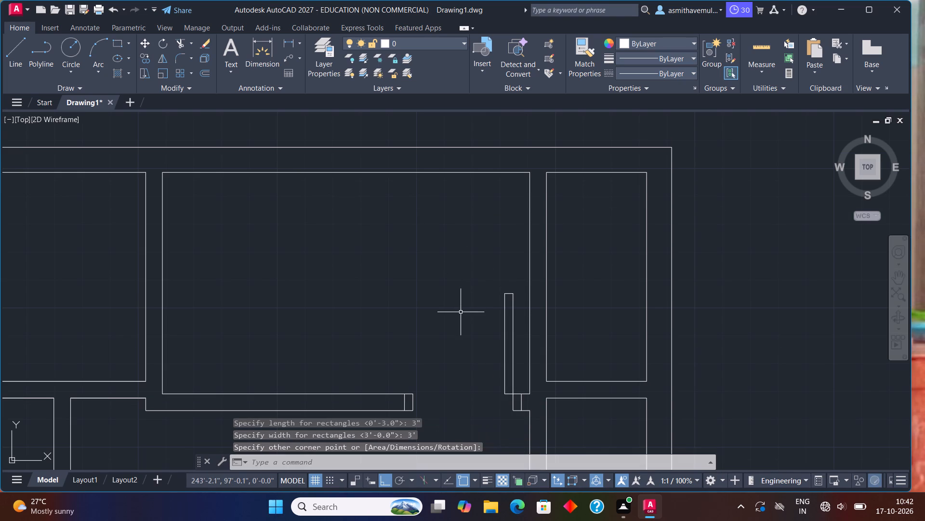
Draw a three-point door swing arc through the leaf's two top corners, ending at the left jamb's upper inner corner.
scroll(459, 321, up, 1)
text(ARC)
key(Return)
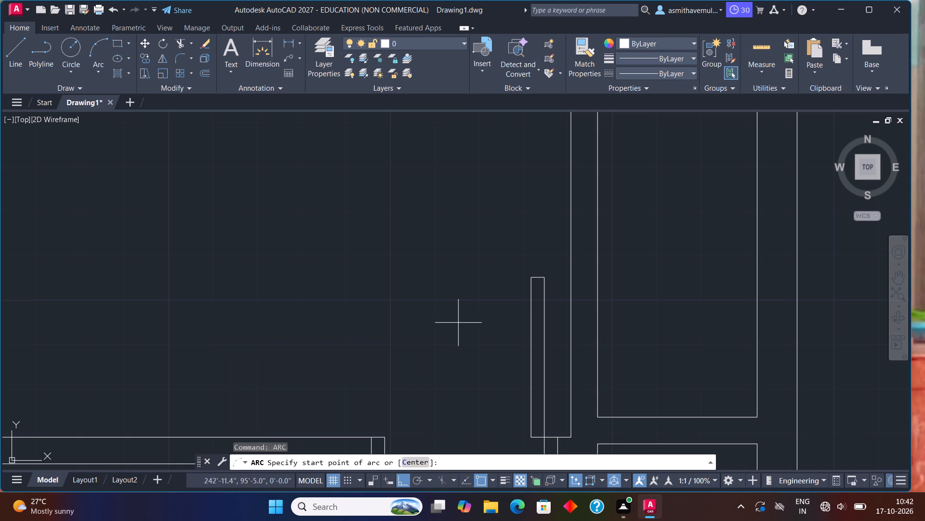
click(542, 279)
click(532, 276)
scroll(451, 309, down, 1)
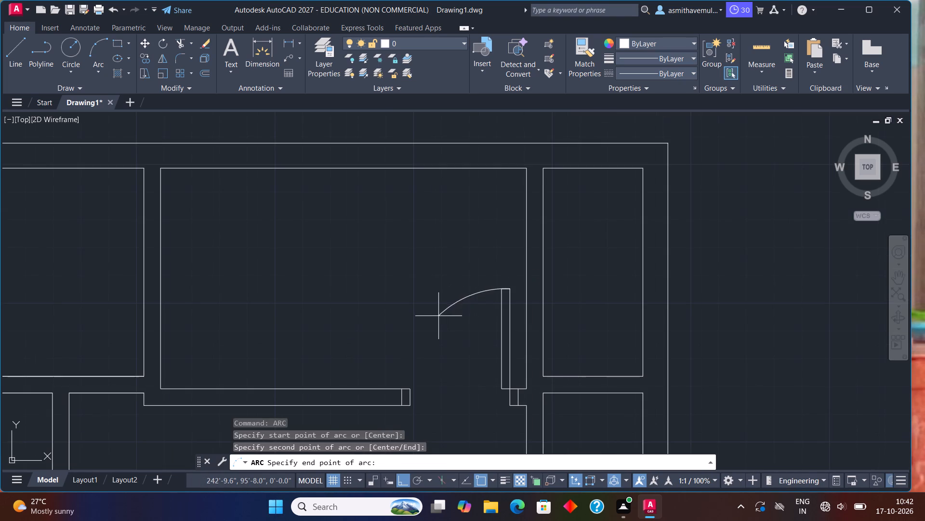
middle_drag(438, 317, 473, 256)
scroll(454, 299, up, 1)
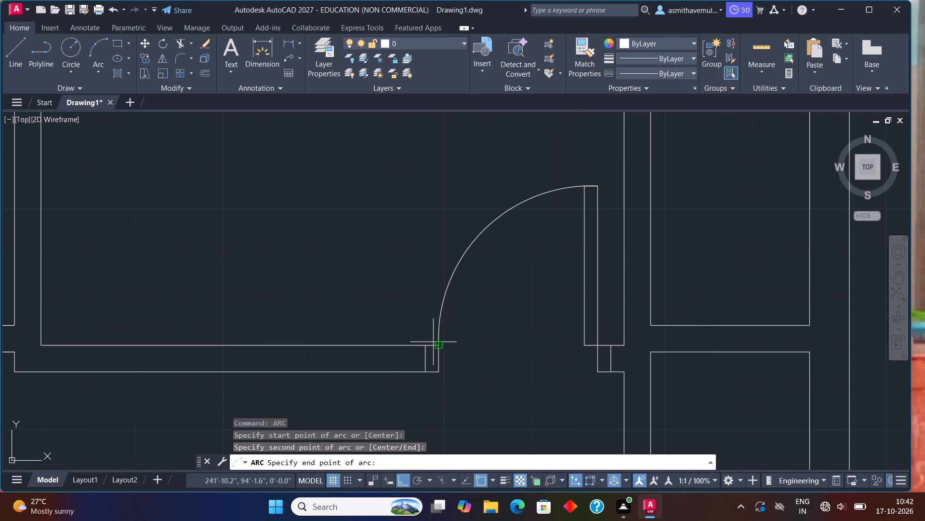
click(437, 348)
Trim away the cross-wall lines separating the narrow top-right room from the space below it.
scroll(438, 348, down, 3)
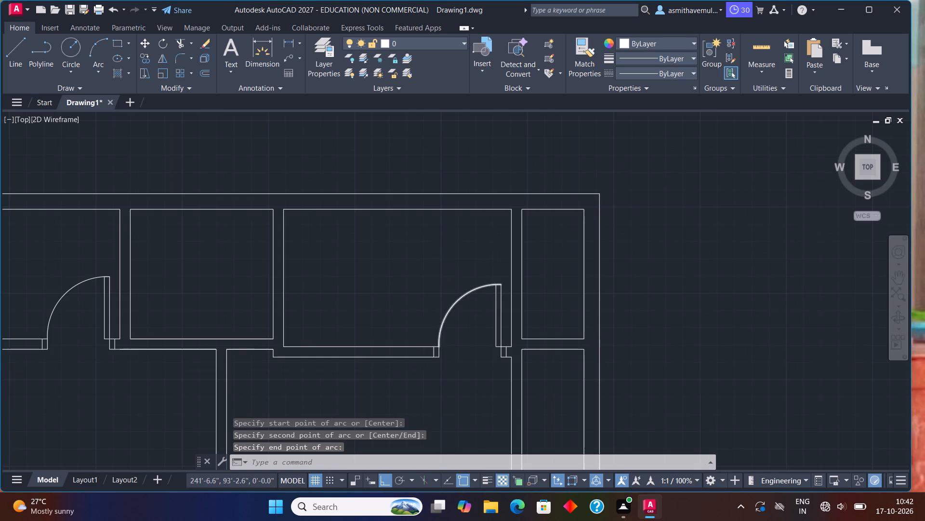
middle_drag(481, 319, 534, 238)
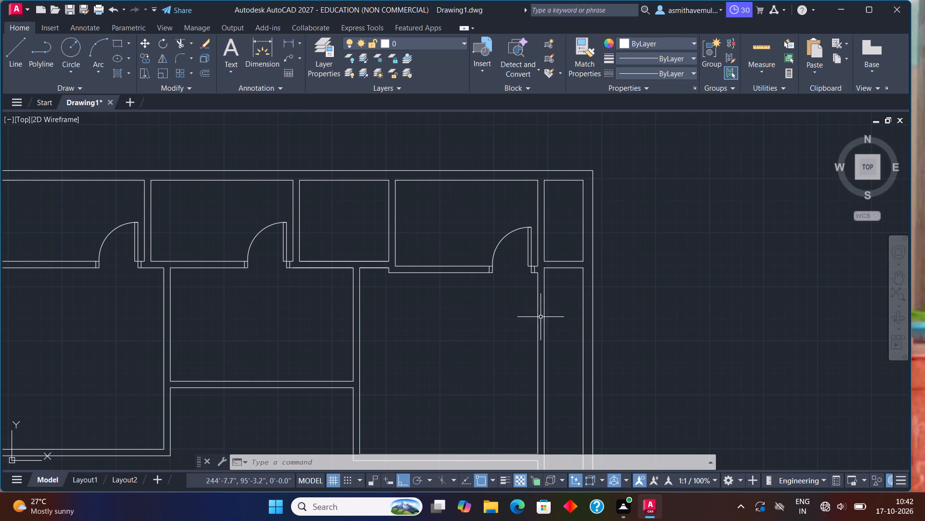
scroll(558, 289, up, 1)
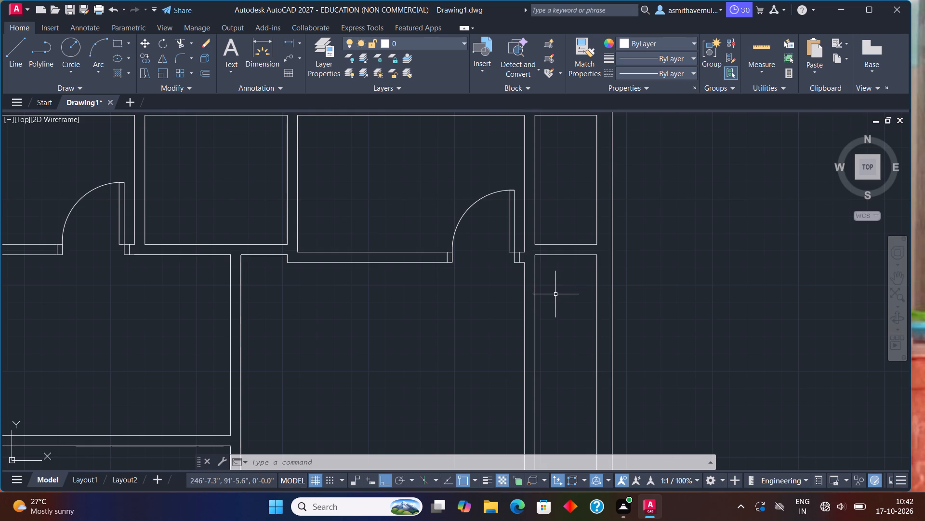
text(TRIM)
key(Return)
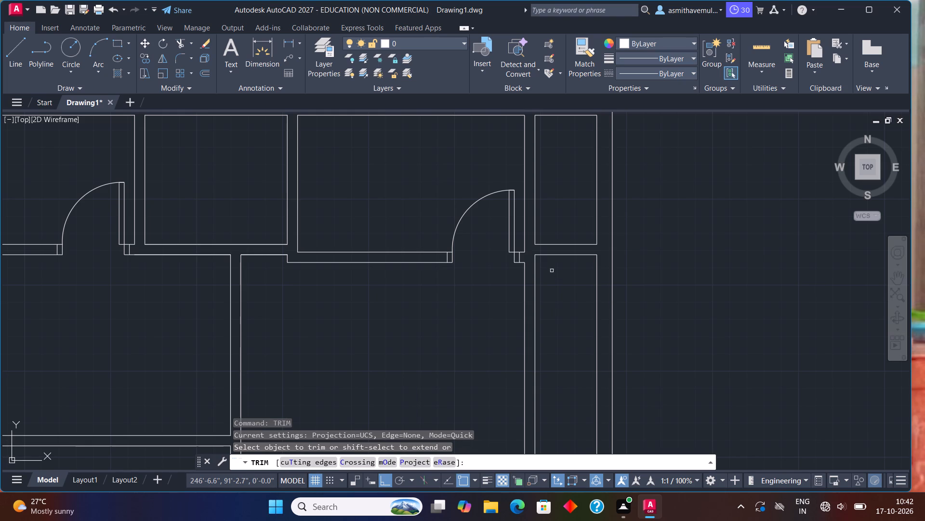
shift+click(535, 230)
drag(553, 228, 569, 274)
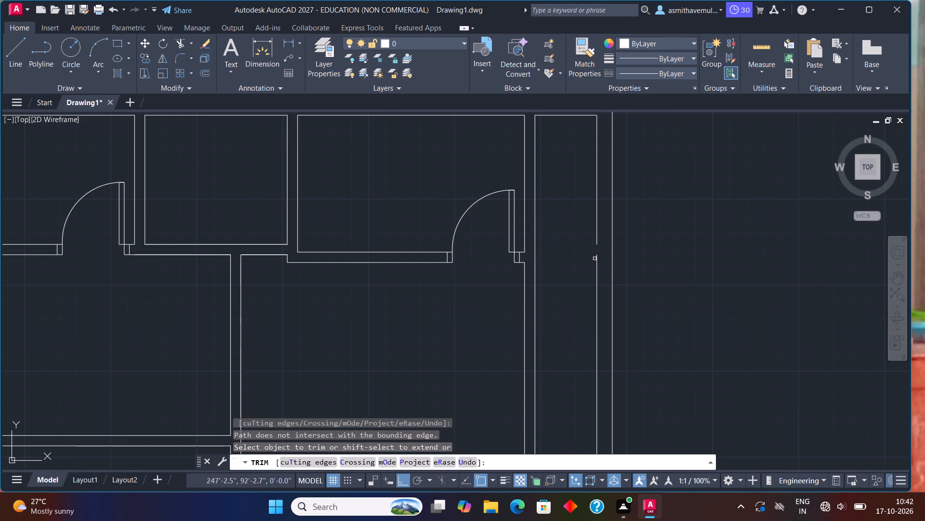
key(Escape)
Draw a line closing the gap in the outer right wall's inner face where the cross wall was removed.
scroll(594, 262, up, 1)
key(l)
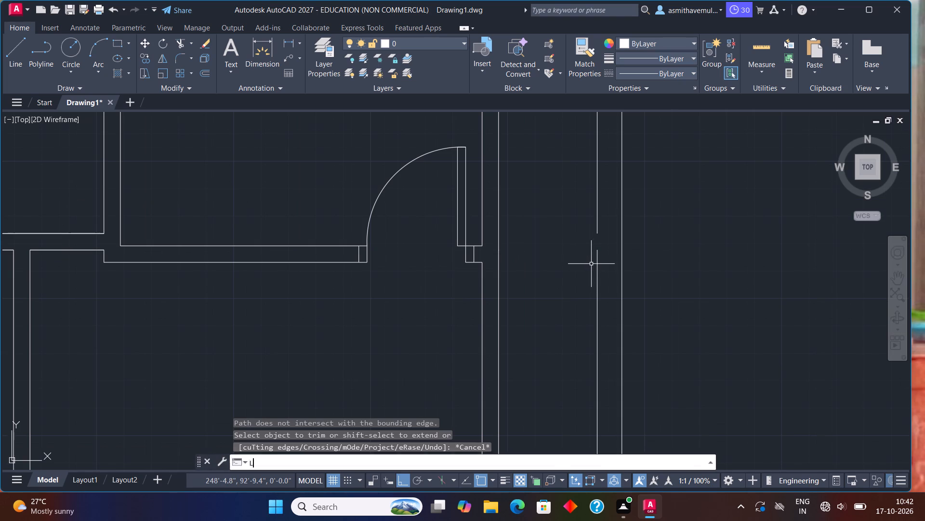
key(Return)
scroll(591, 265, up, 1)
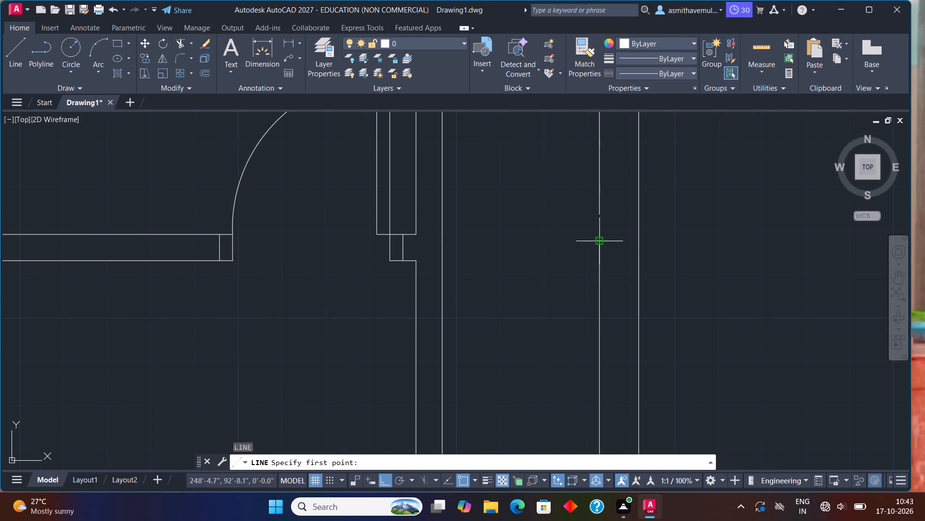
click(599, 244)
click(601, 216)
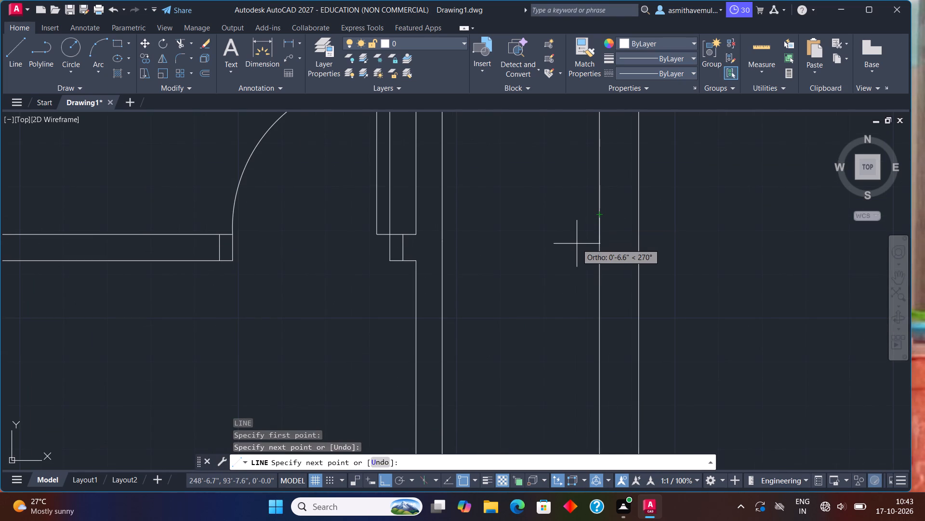
key(Escape)
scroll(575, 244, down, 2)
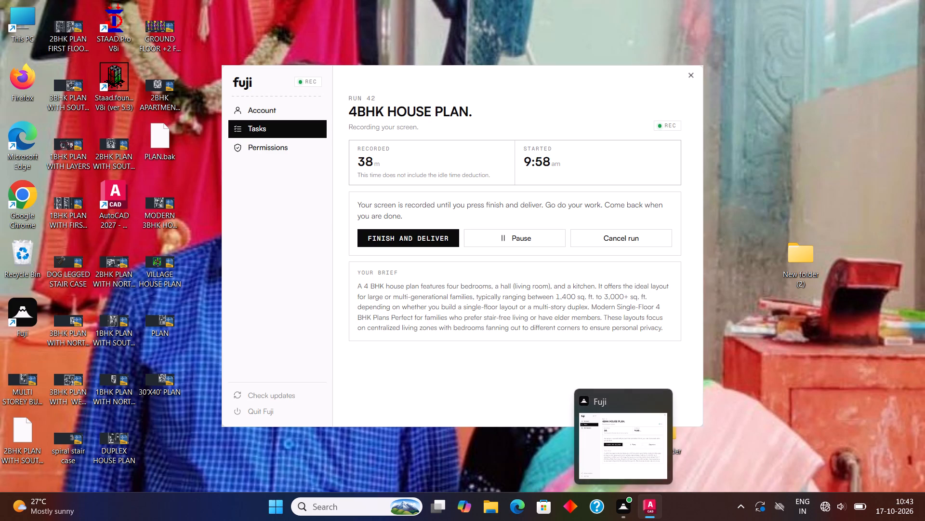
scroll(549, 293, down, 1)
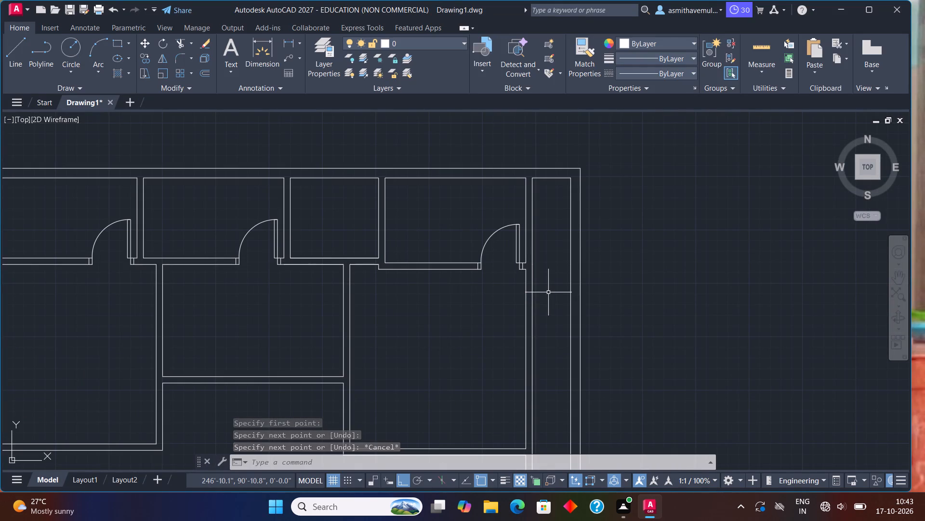
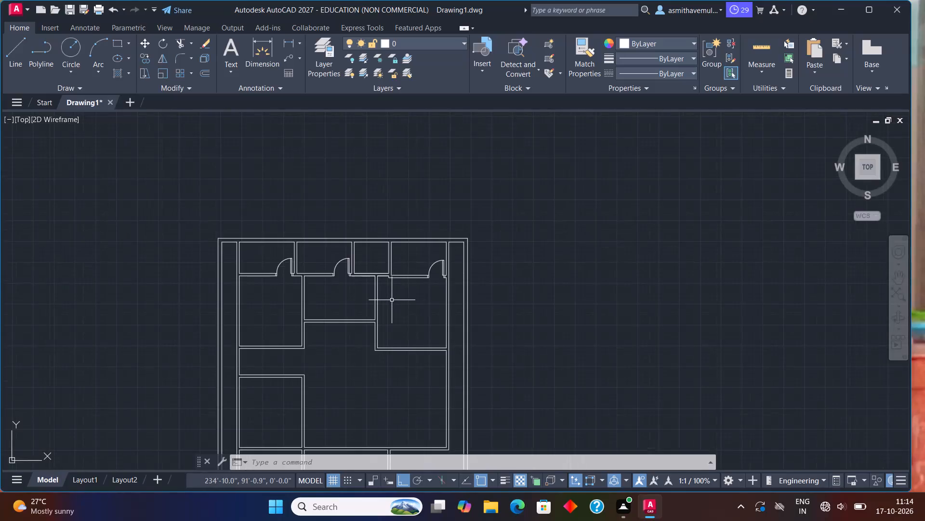
Draw a jamb line across the right-hand room's left partition, starting 3" above the room's lower-left inner corner.
middle_drag(440, 273, 513, 245)
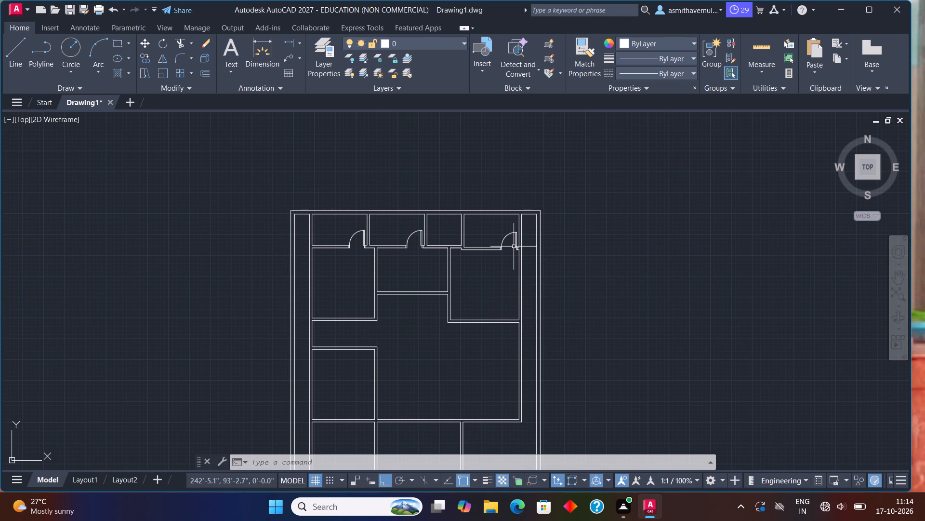
scroll(0, 199, up, 2)
middle_drag(651, 432, 715, 413)
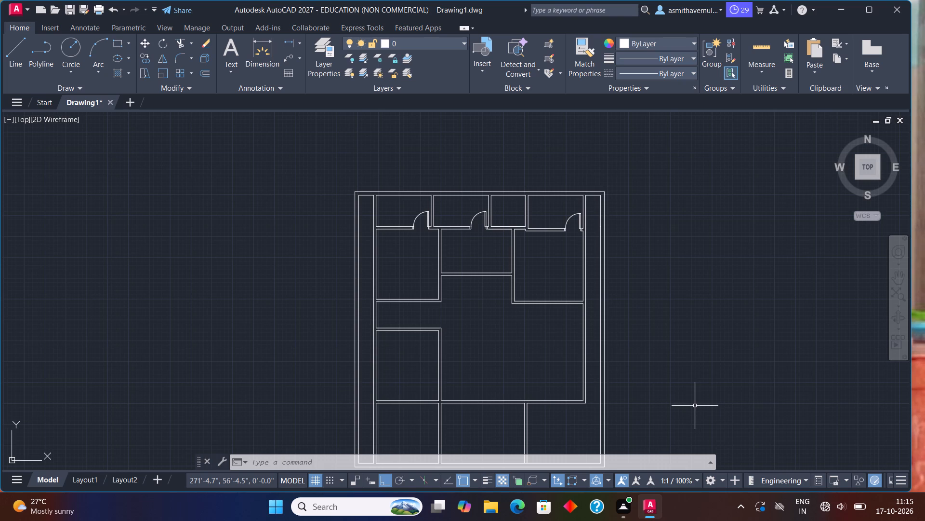
scroll(445, 316, up, 1)
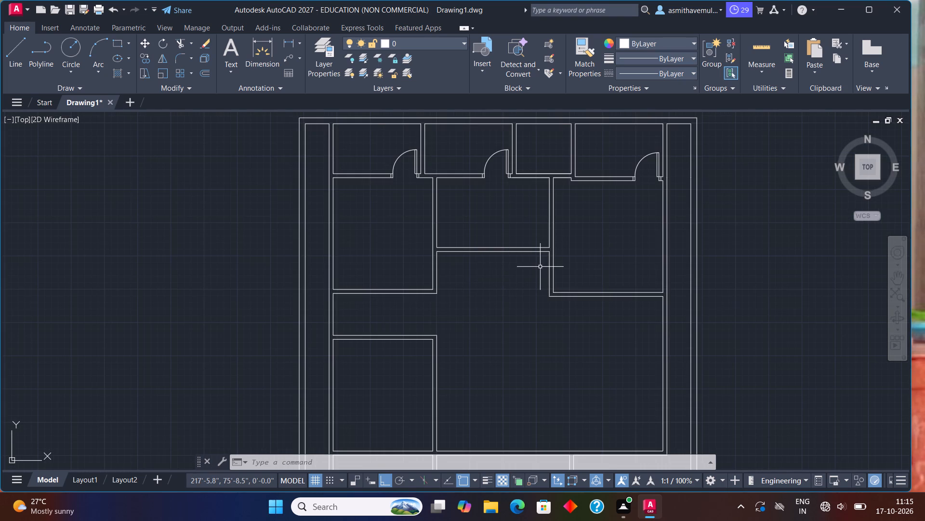
scroll(535, 267, up, 1)
middle_drag(597, 324, 562, 375)
scroll(558, 343, up, 1)
key(l)
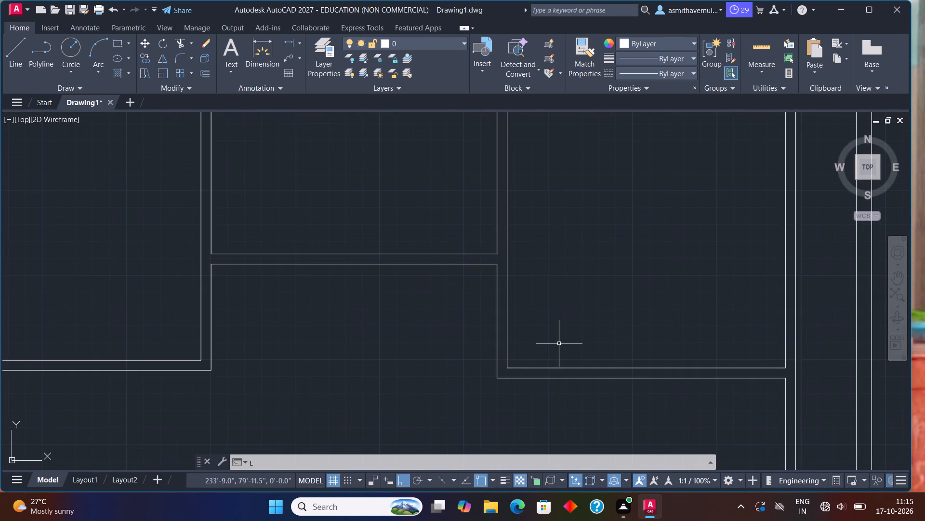
key(Return)
text(FROM)
key(Return)
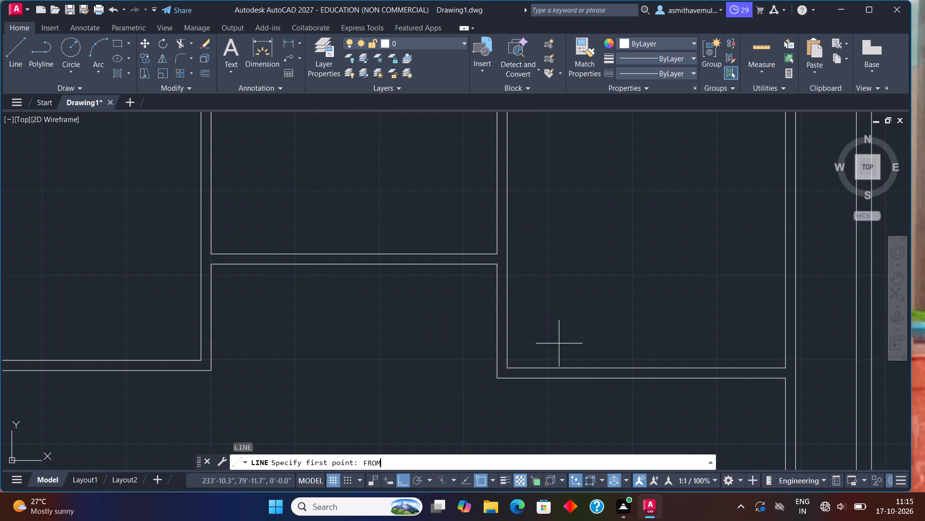
click(503, 367)
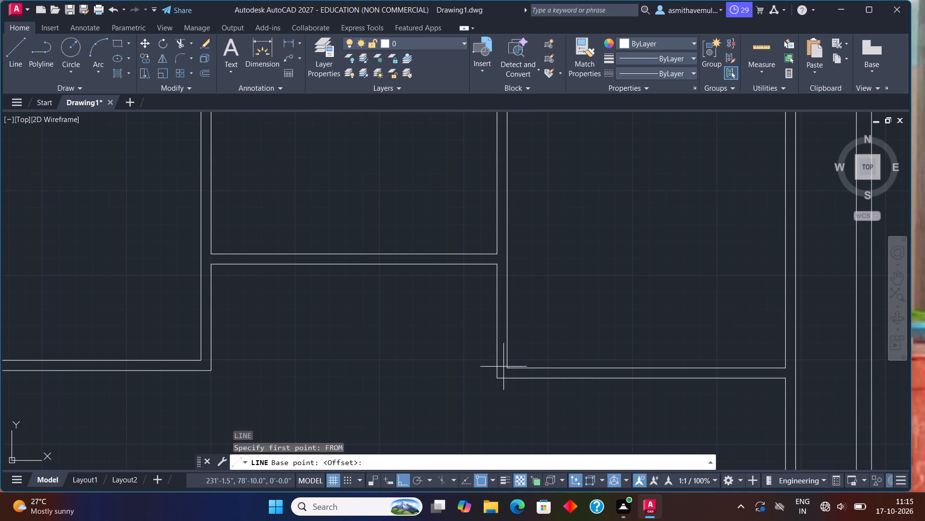
text(@0,3")
key(Return)
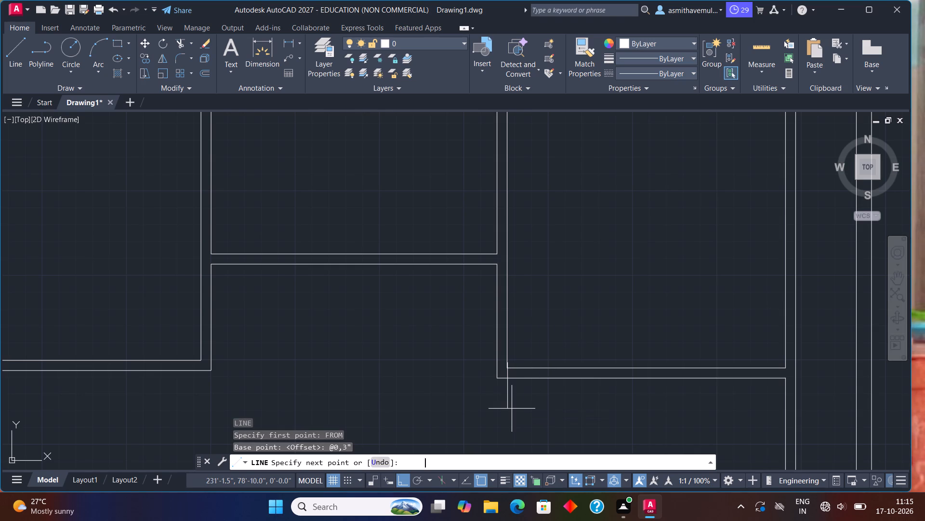
scroll(502, 369, up, 1)
click(491, 359)
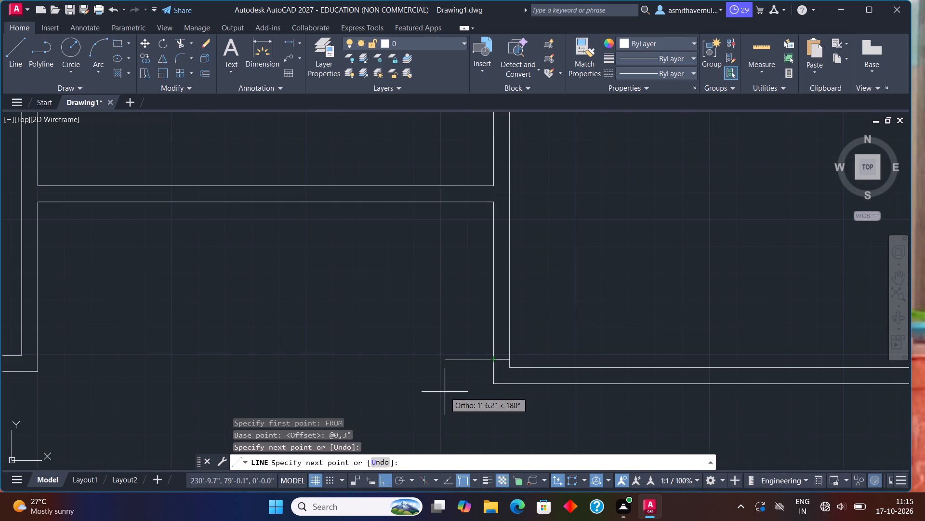
key(Escape)
Offset the new jamb line 3" upward to form the lower door jamb.
key(o)
key(Return)
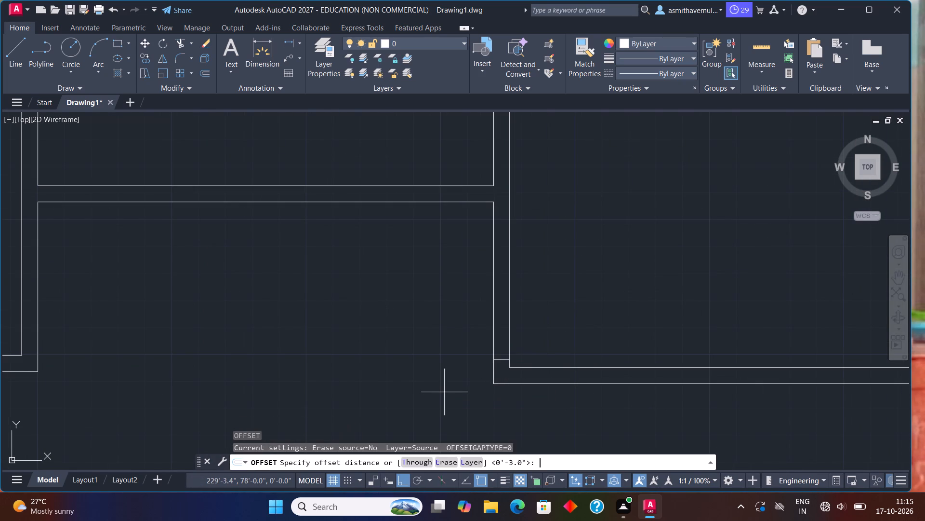
text(3")
key(Return)
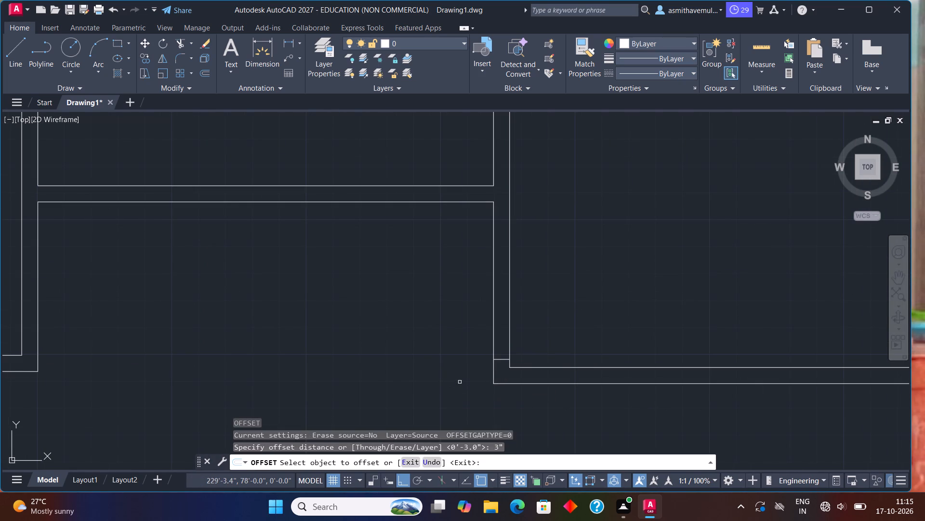
click(503, 359)
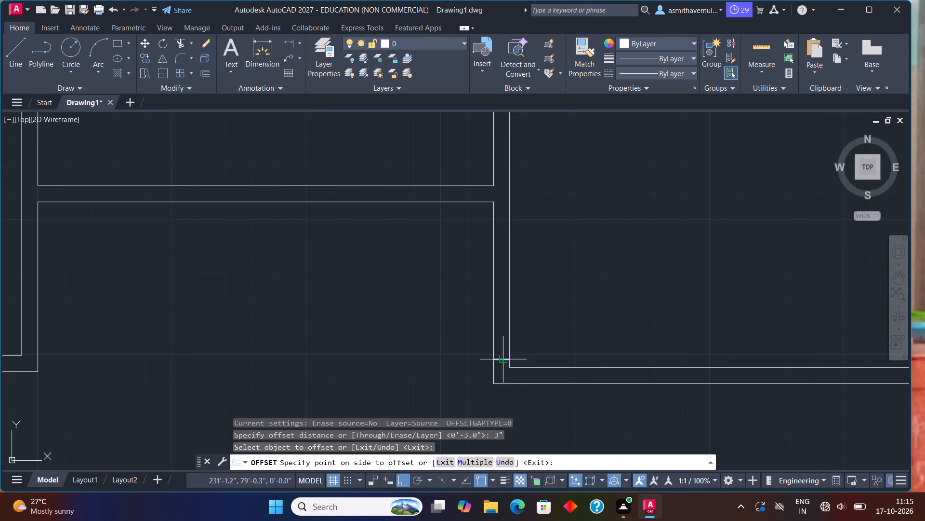
click(507, 344)
key(Escape)
Offset the lower jamb's upper line 3' upward to set the door opening width.
scroll(543, 328, up, 1)
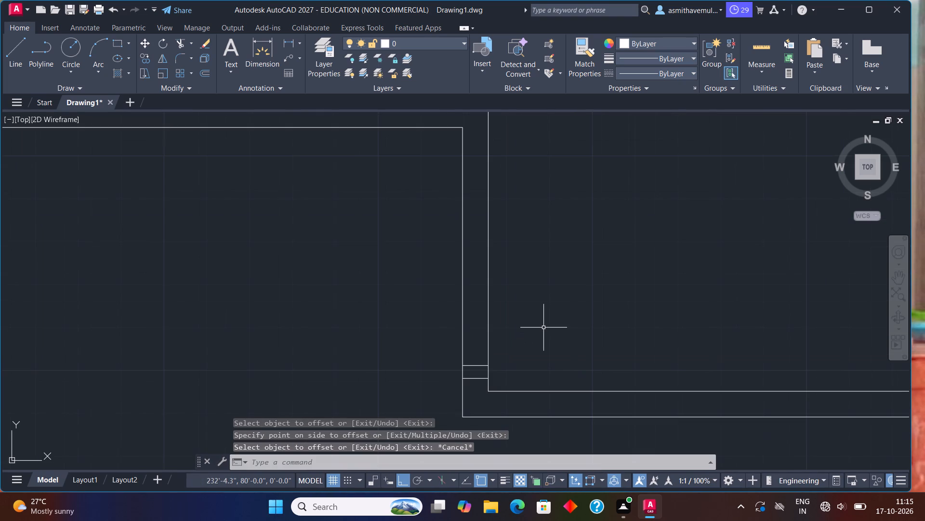
key(o)
key(Return)
text(3')
key(Return)
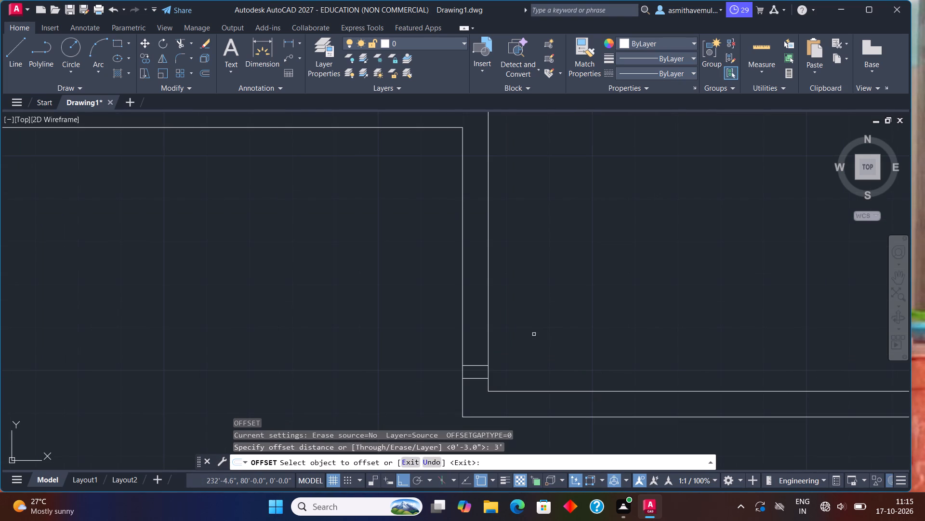
click(479, 366)
click(485, 340)
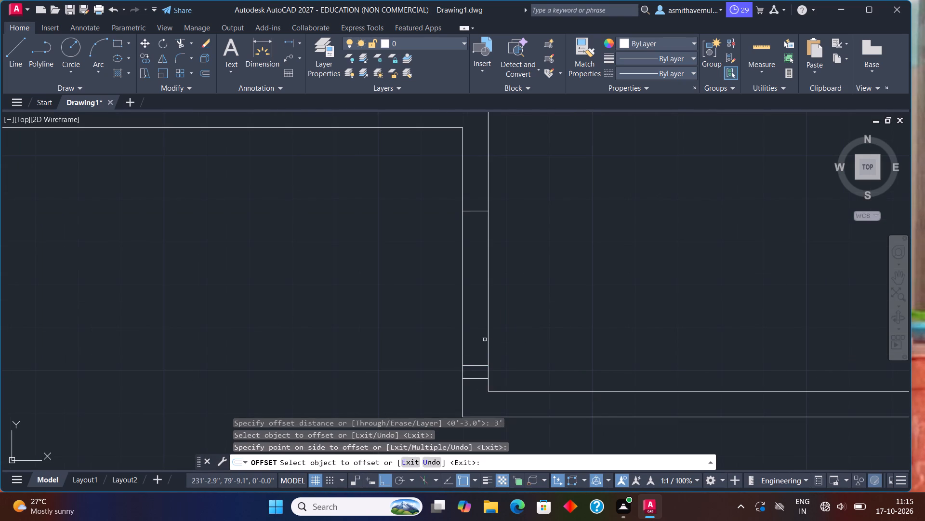
key(Escape)
Offset the line at the top of the opening 3" upward to form the upper door jamb.
key(o)
key(Return)
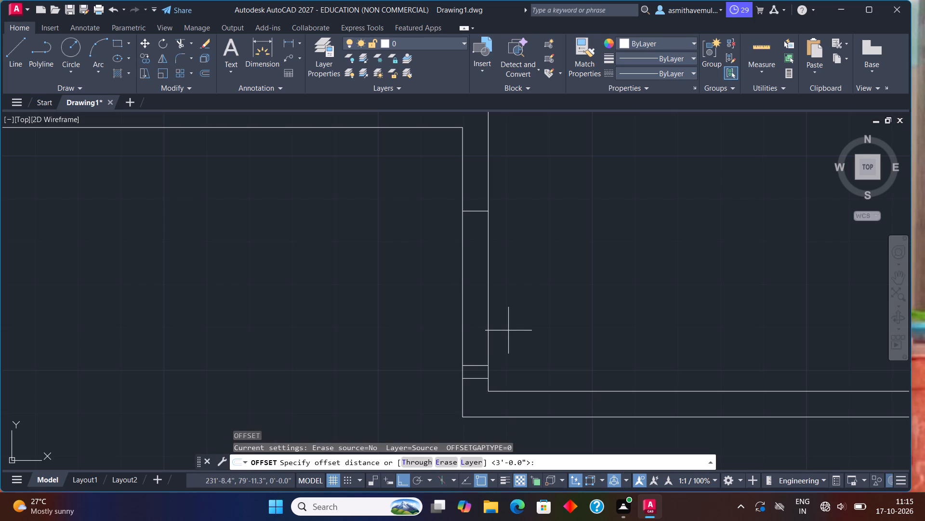
text(3")
key(Return)
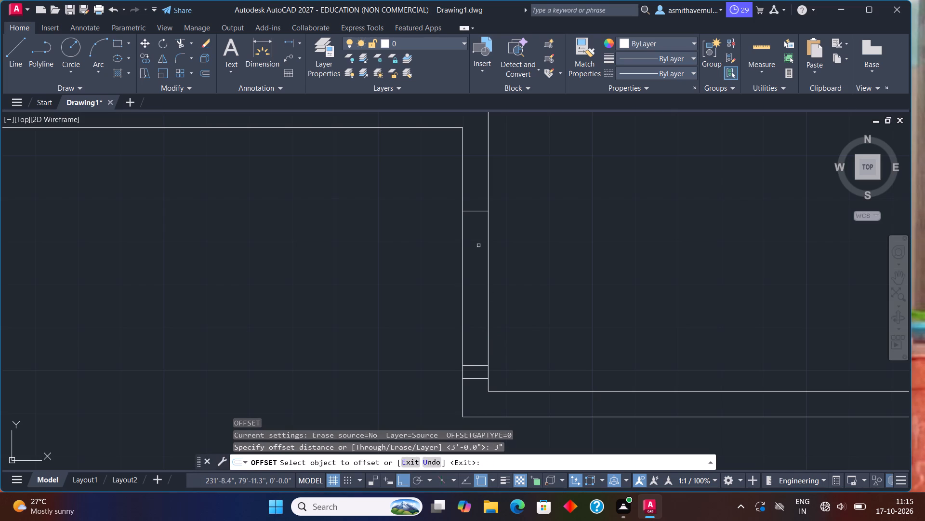
click(472, 211)
click(493, 174)
key(Escape)
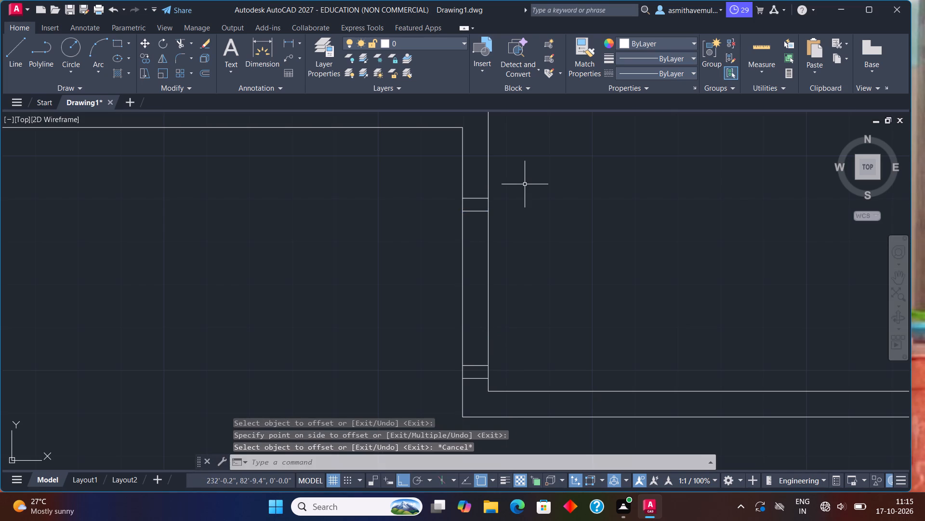
Trim away both partition wall lines between the lower and upper jambs to open the doorway.
text(TRIM)
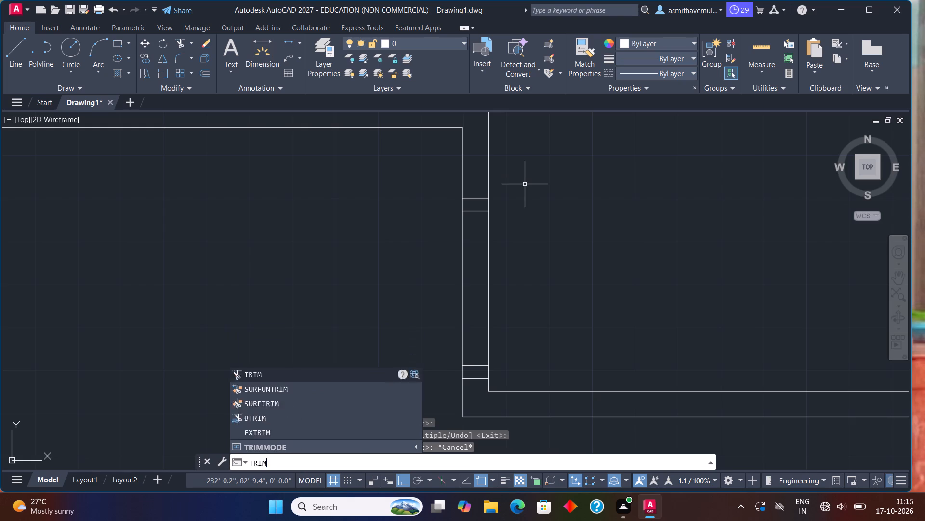
key(Return)
drag(529, 254, 388, 315)
key(Escape)
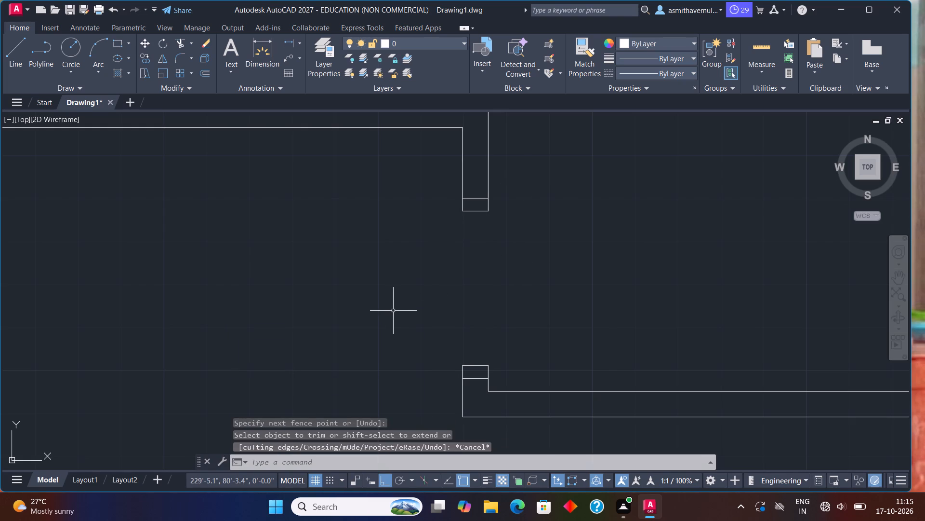
Draw a 3' by 3" rectangle as the door leaf, extending right and up from the lower jamb's upper-right corner.
text(RE)
key(c)
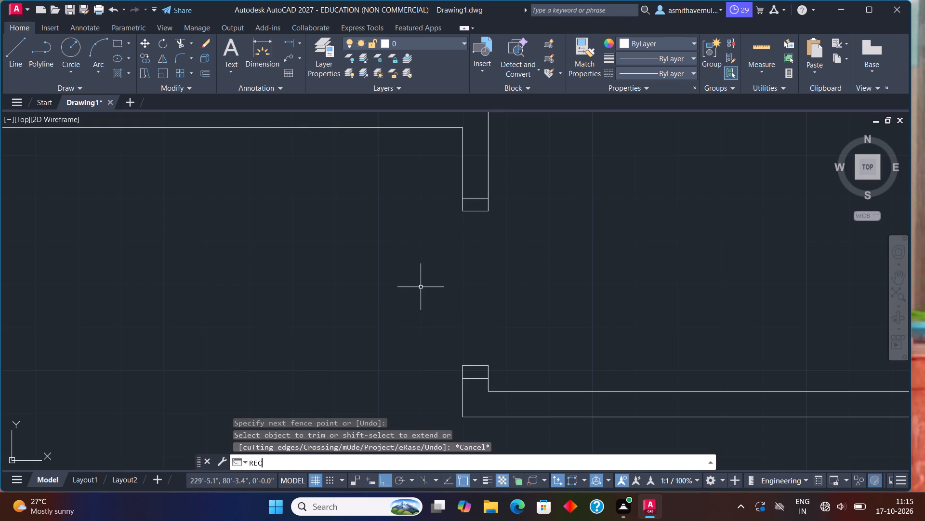
key(Return)
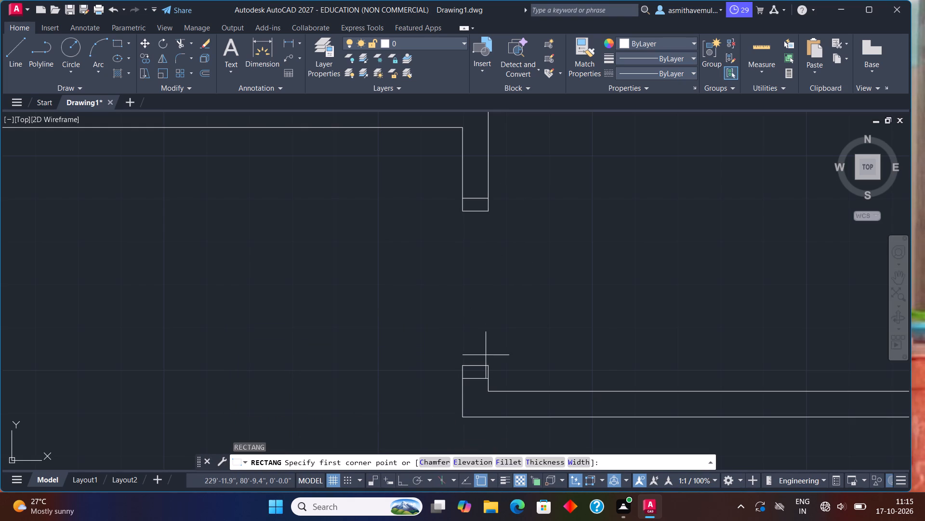
click(488, 363)
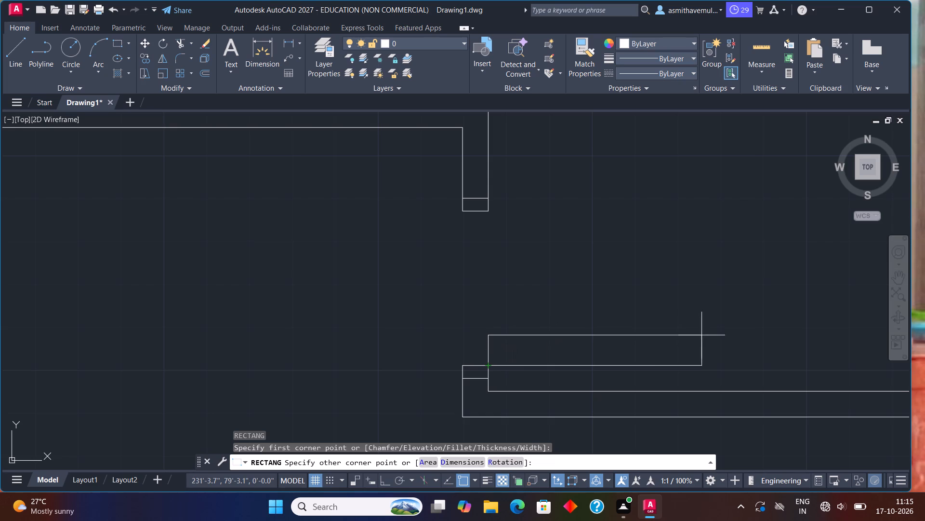
key(d)
key(Return)
text(3')
key(Return)
text(3")
key(Return)
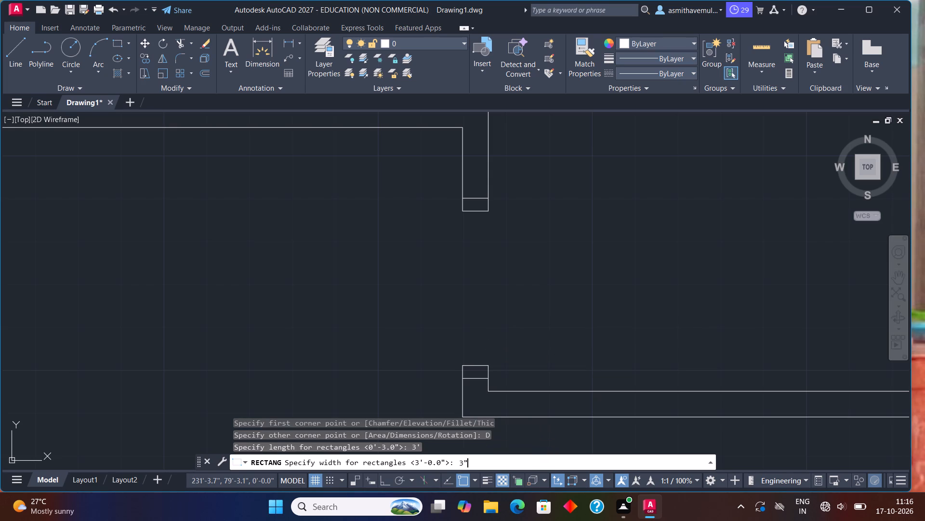
click(704, 342)
Draw a three-point door swing arc through the leaf's two right-end corners, ending at the upper jamb's lower-right corner.
text(AR)
key(c)
key(Return)
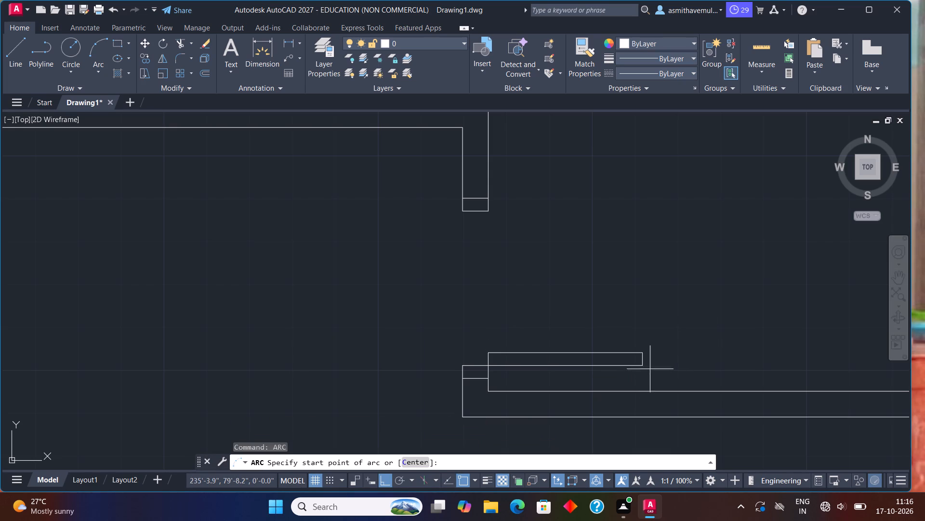
scroll(650, 369, up, 1)
click(639, 365)
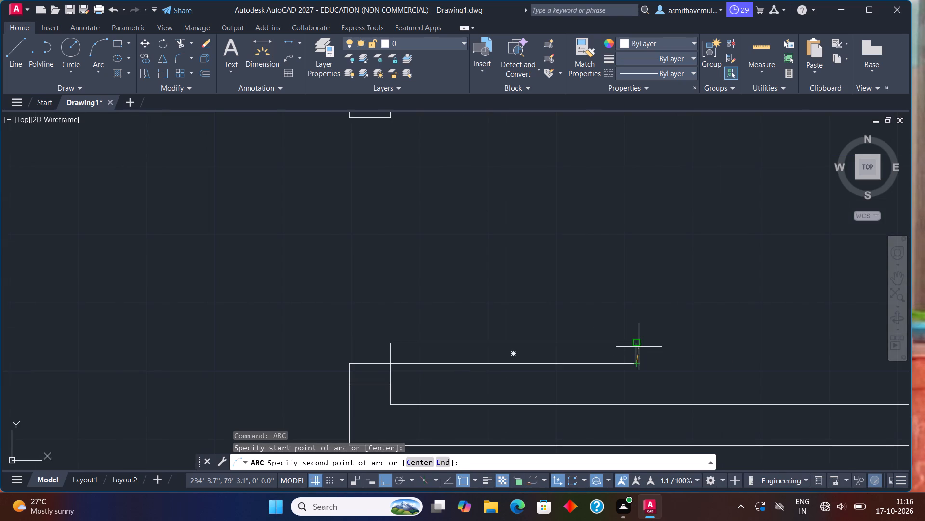
click(639, 344)
scroll(576, 281, down, 1)
middle_drag(575, 279, 608, 354)
scroll(544, 290, up, 1)
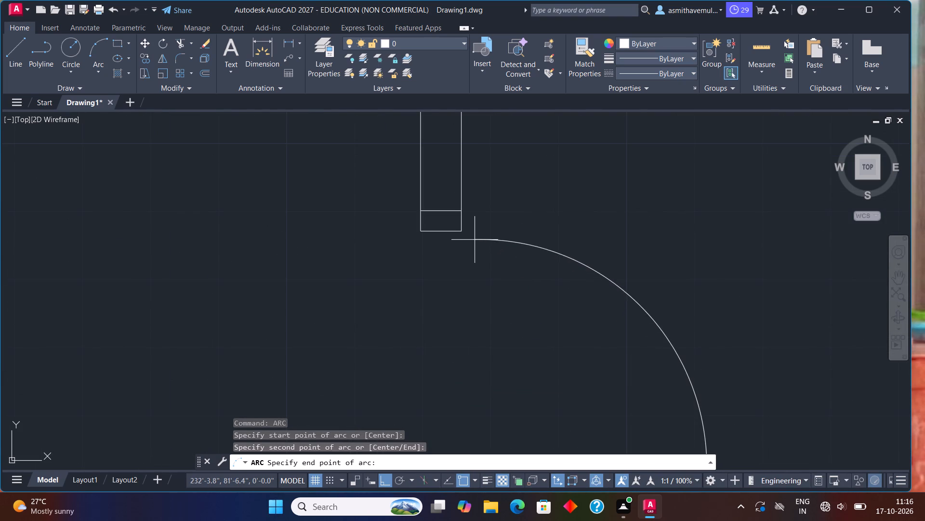
click(464, 231)
Offset the lower face of the right-hand room's bottom wall 3' downward into the hall.
scroll(472, 252, down, 1)
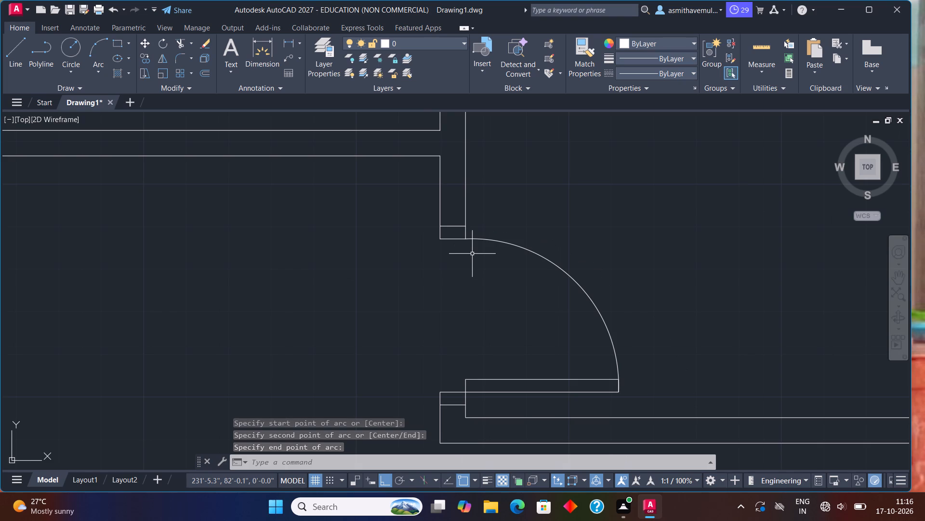
scroll(517, 271, down, 2)
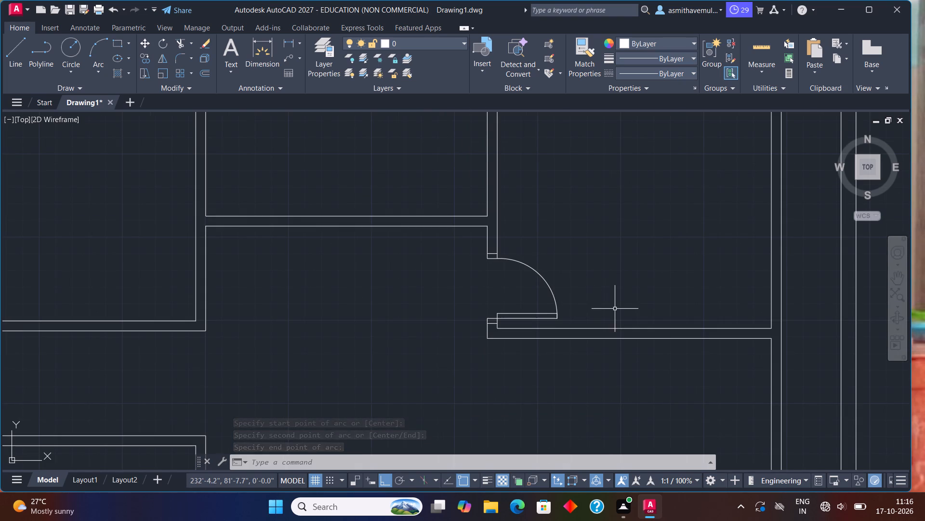
middle_drag(615, 306, 565, 278)
middle_drag(565, 321, 561, 312)
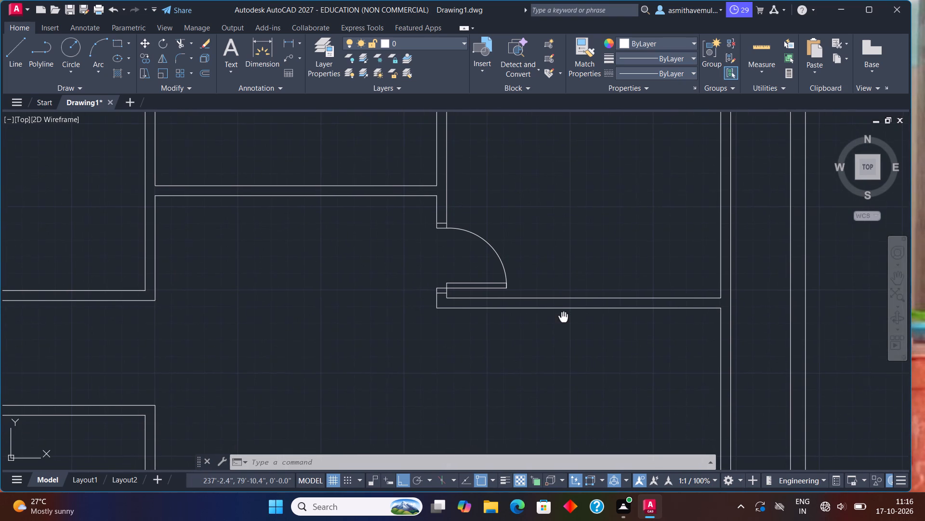
middle_drag(561, 312, 557, 289)
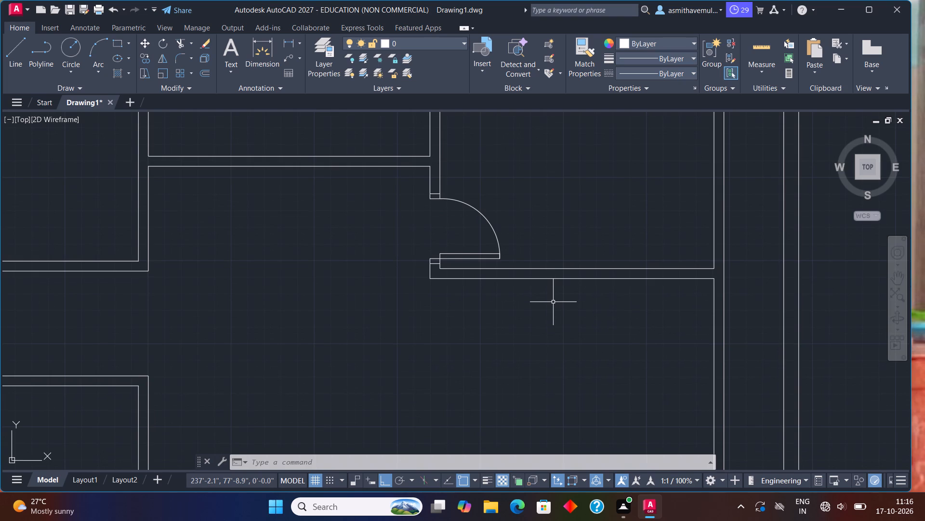
key(o)
key(Return)
key(3)
key(apostrophe)
key(Return)
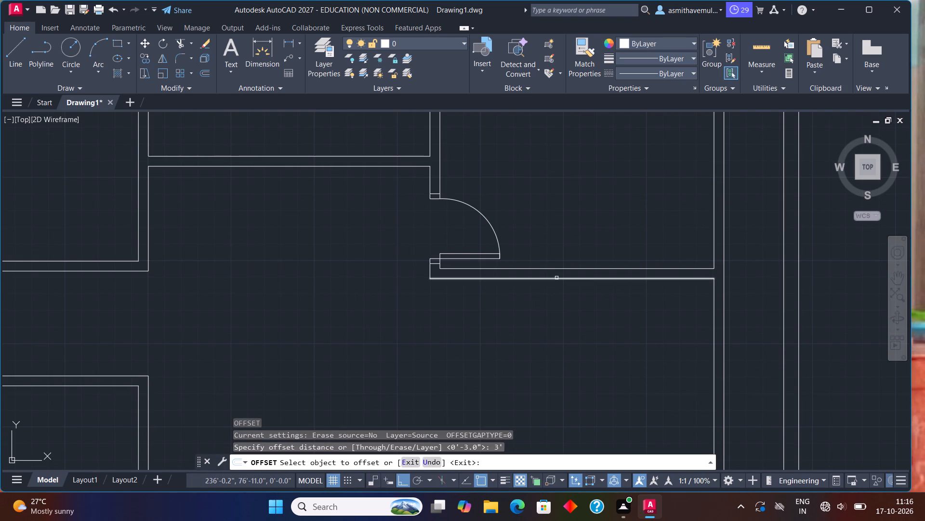
click(557, 278)
click(558, 316)
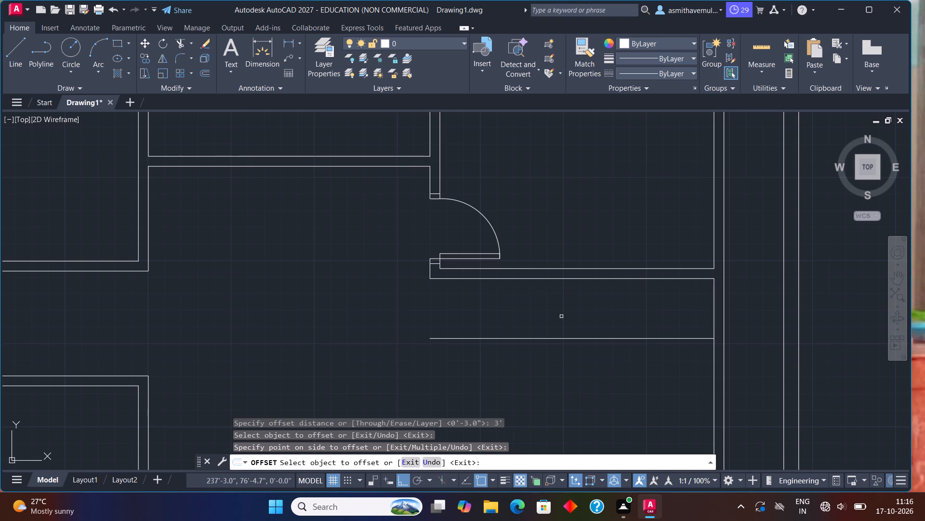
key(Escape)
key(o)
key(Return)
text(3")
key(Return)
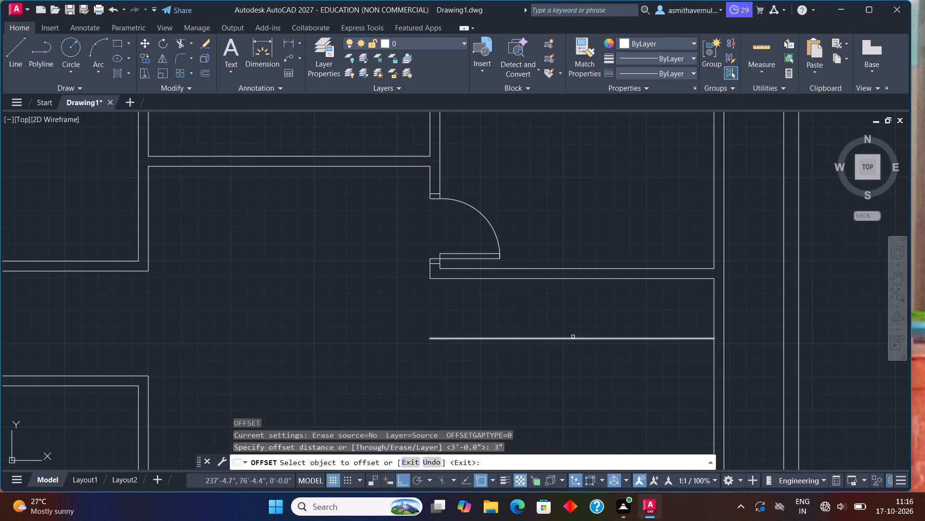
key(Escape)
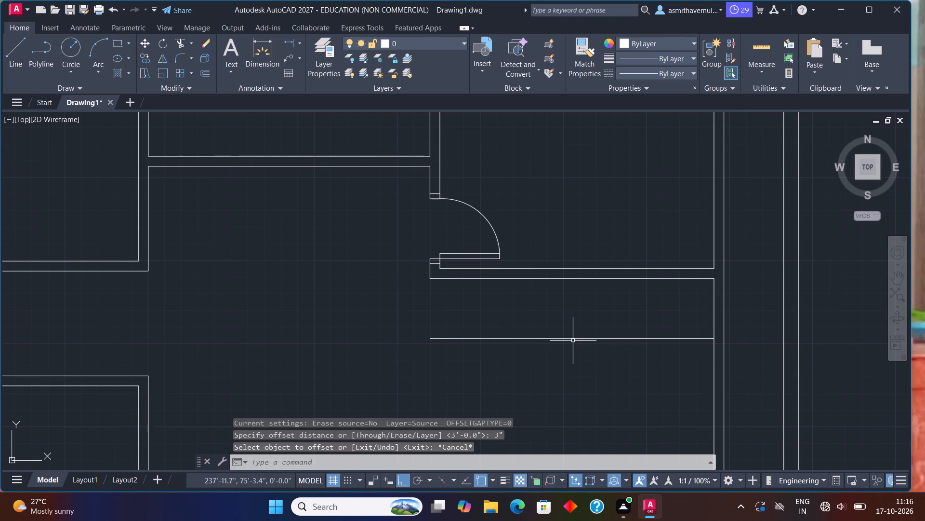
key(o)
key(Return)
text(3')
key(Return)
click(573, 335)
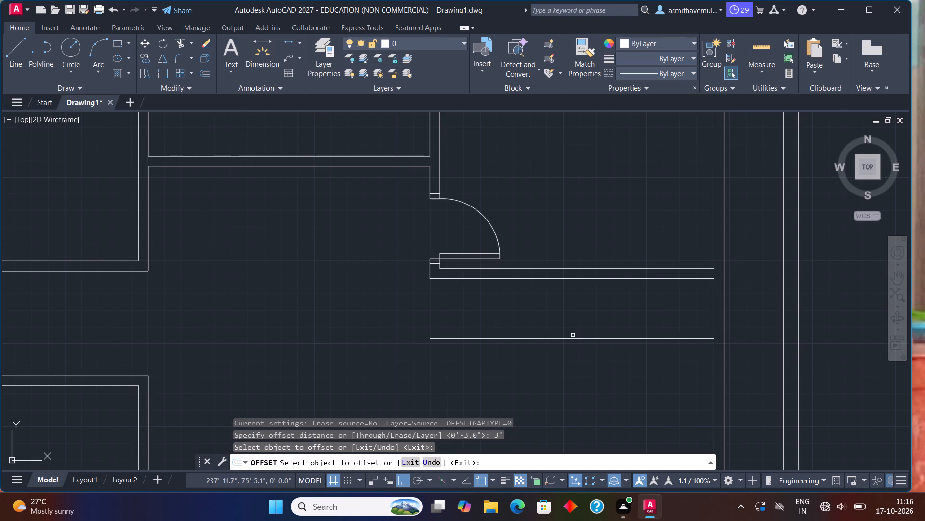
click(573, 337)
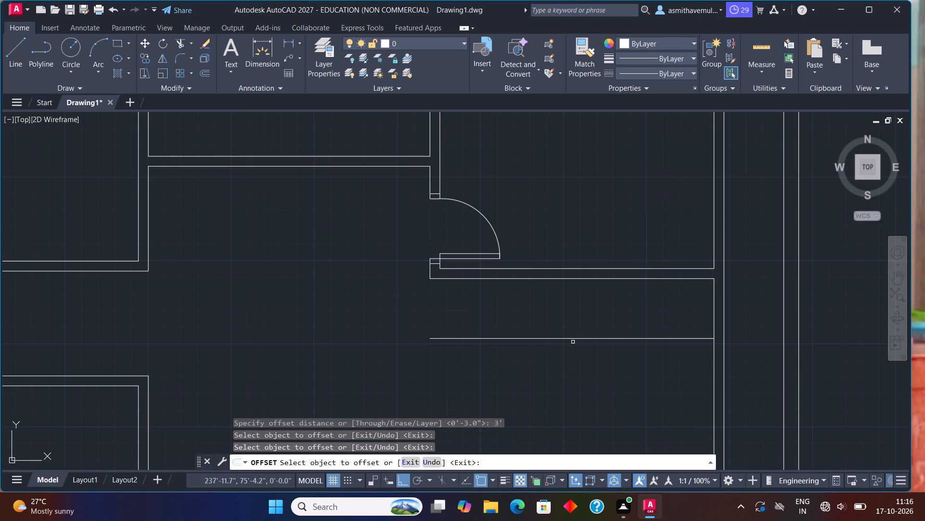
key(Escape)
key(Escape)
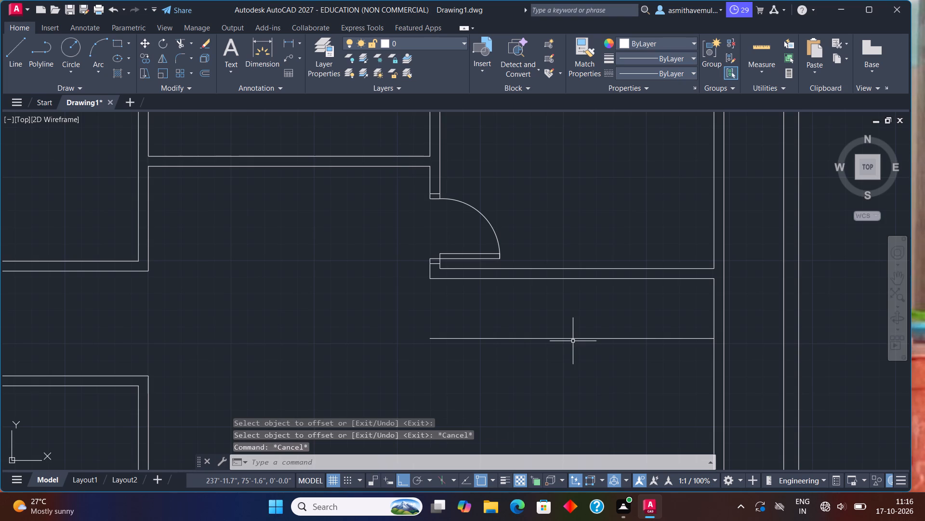
Offset the horizontal line in the hall below the right-hand room 3' downward to mark the second stair flight's width.
key(o)
key(Return)
text(3')
key(Return)
click(577, 339)
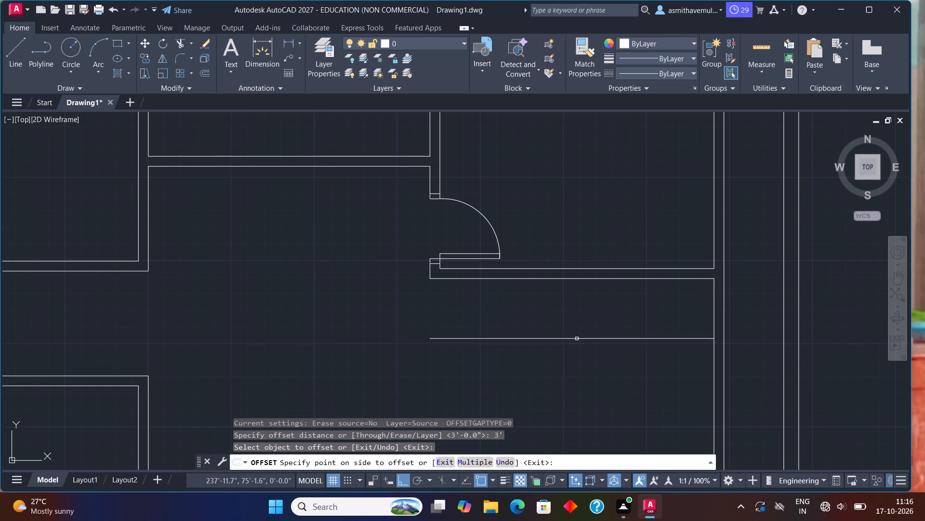
click(576, 370)
middle_drag(576, 366, 554, 314)
key(Escape)
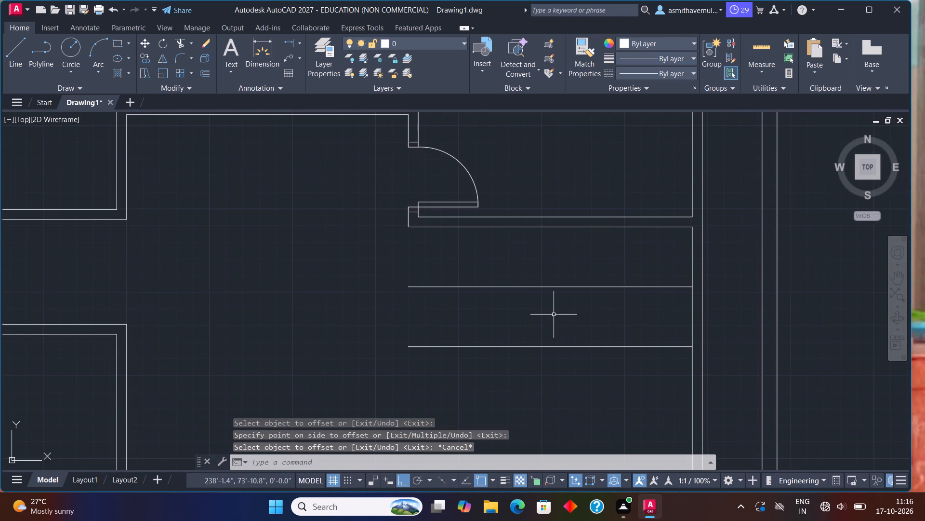
Offset the lowest stair line 3" downward to form the outer edge of the staircase.
key(o)
key(Return)
text(3")
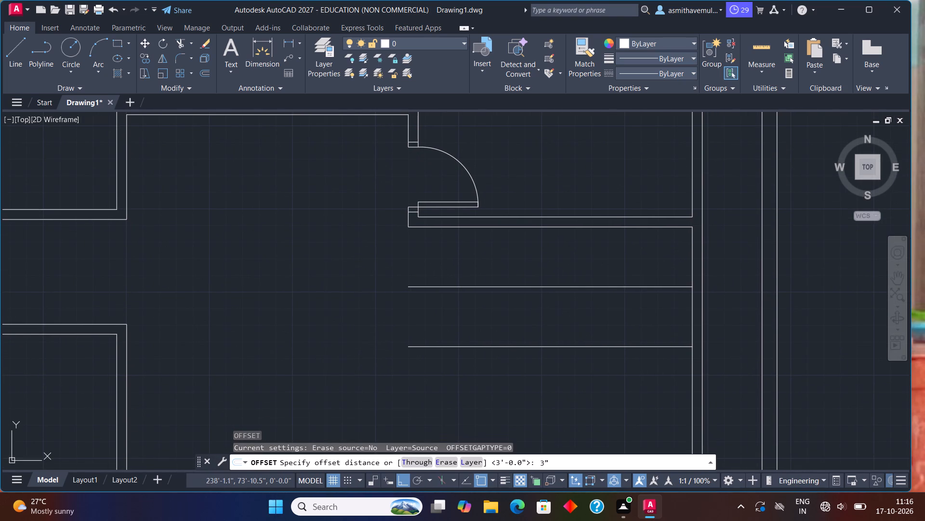
key(Return)
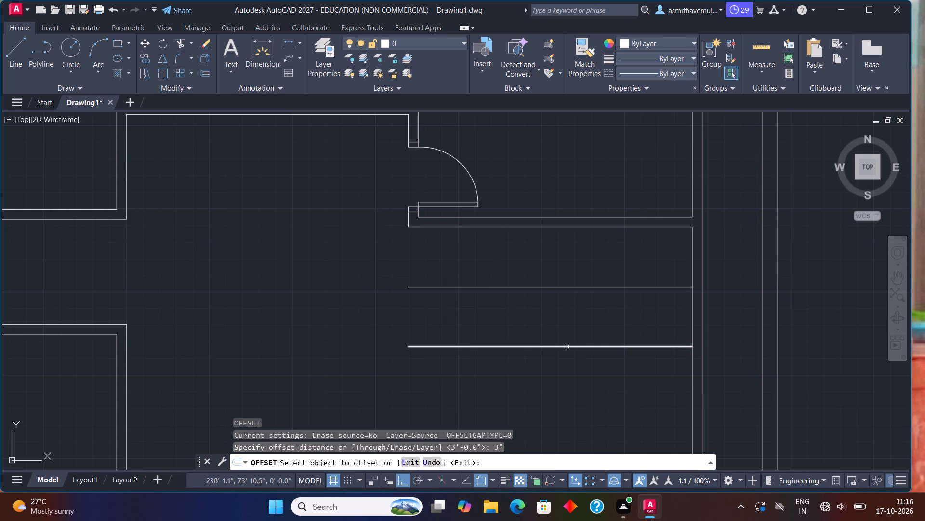
click(568, 347)
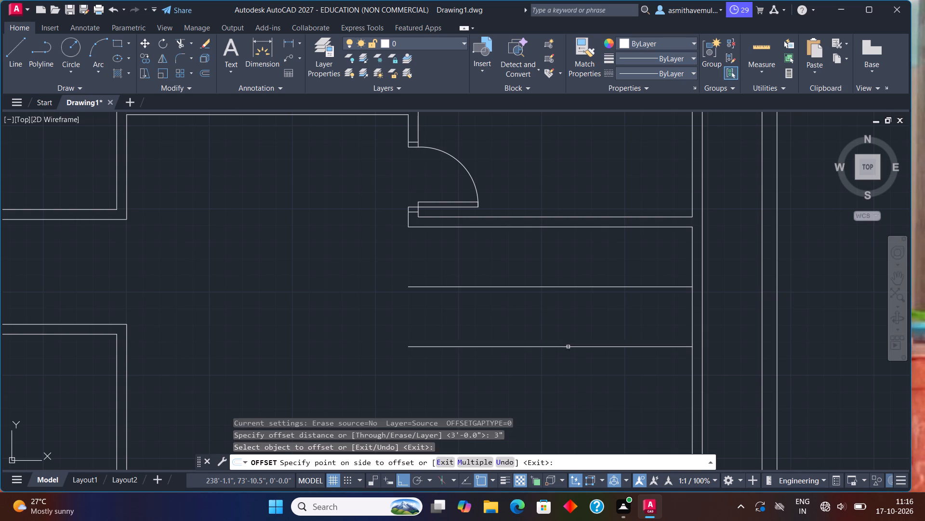
click(569, 364)
key(Escape)
Offset the inner face of the hall's right wall 3' to the left to mark the stair landing's edge.
scroll(569, 364, up, 1)
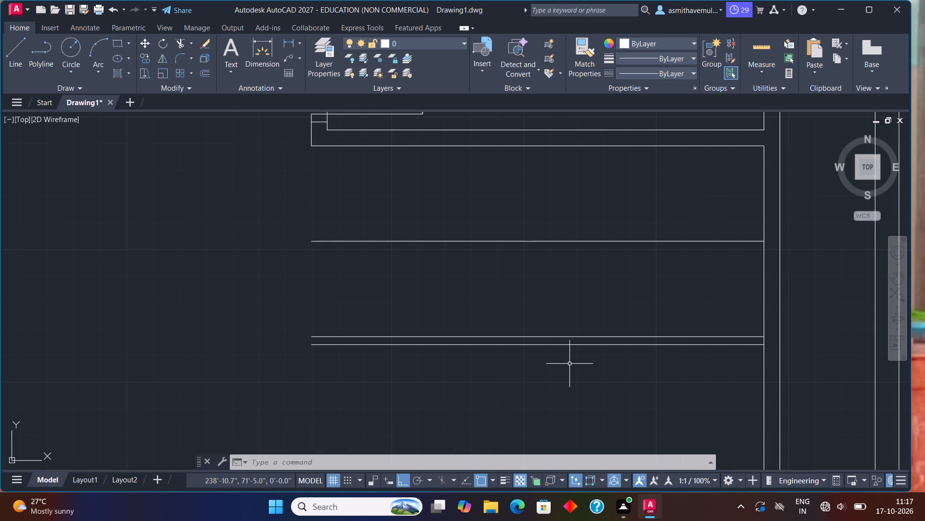
scroll(527, 384, down, 1)
middle_drag(529, 378, 471, 323)
key(o)
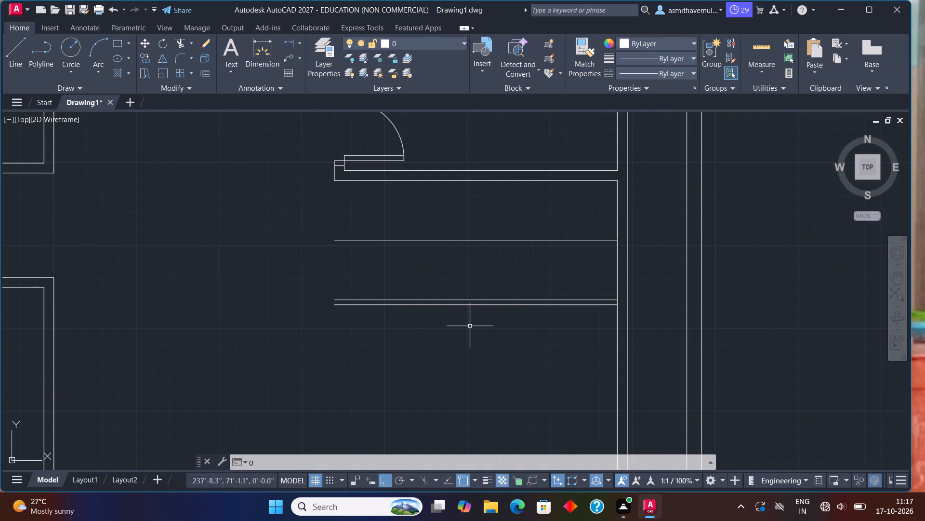
key(Return)
text(3')
key(Return)
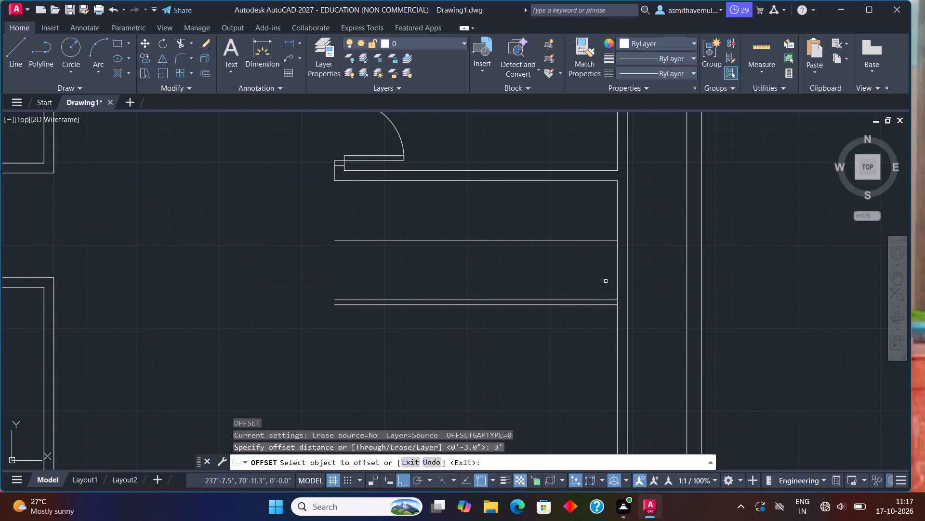
click(618, 272)
click(521, 280)
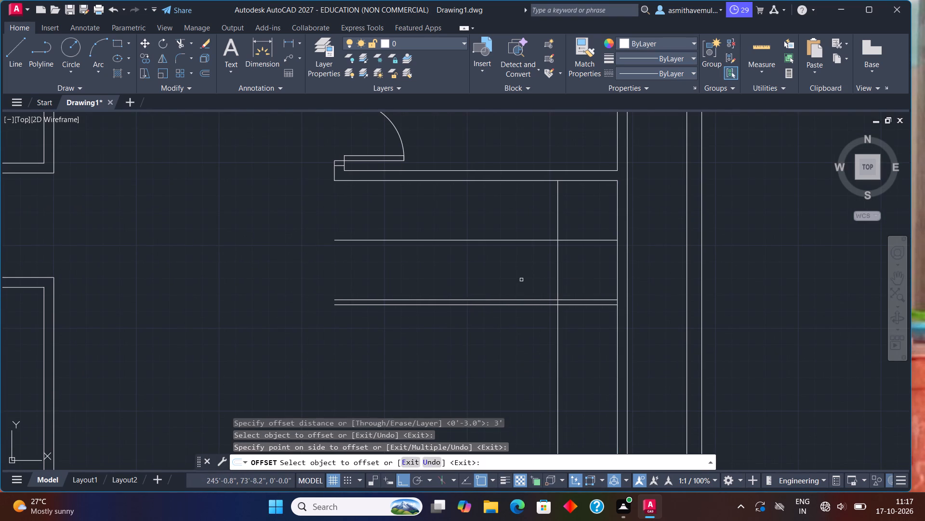
key(Escape)
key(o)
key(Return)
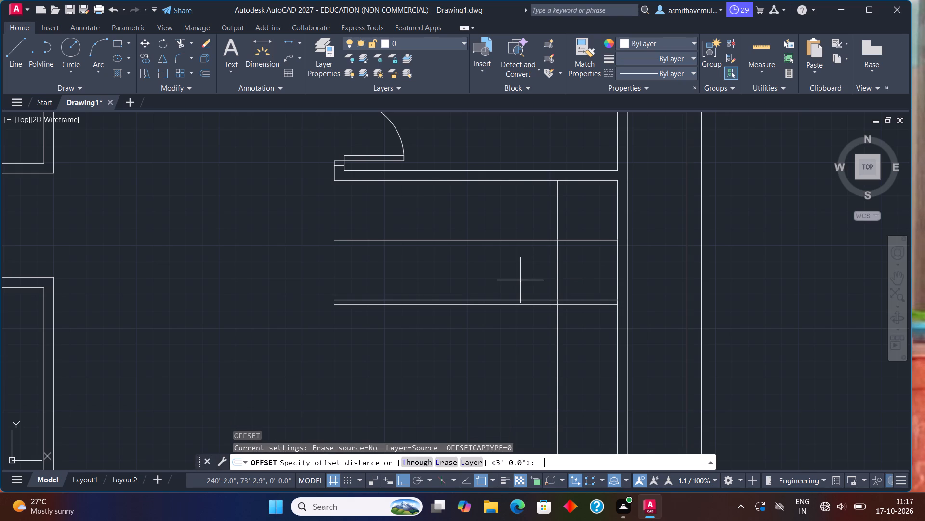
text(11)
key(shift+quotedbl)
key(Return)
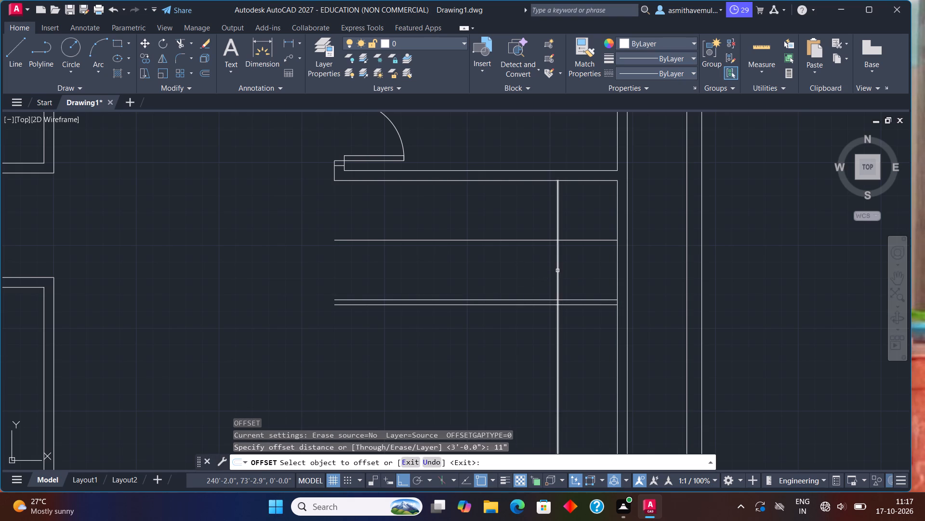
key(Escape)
Trim the vertical landing line below the upper line of the 3" pair so it ends at the flight's edge.
text(TRIM)
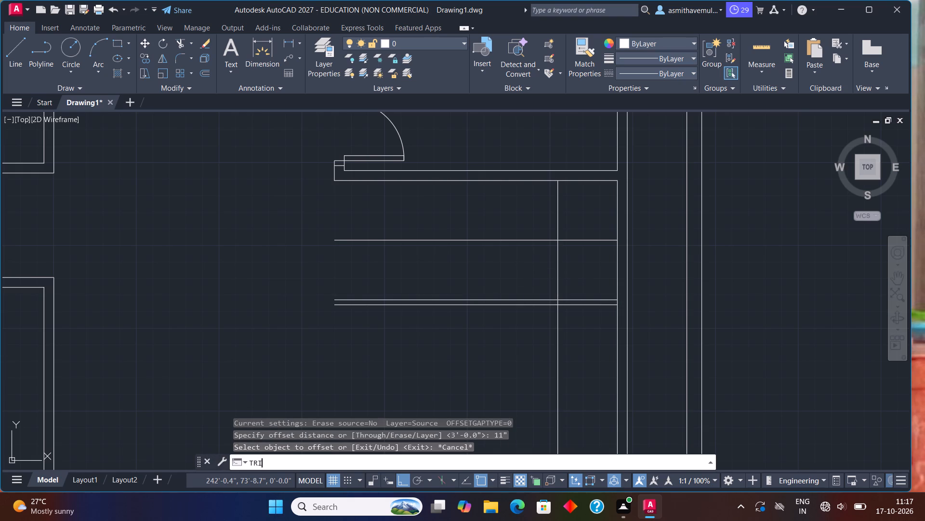
key(Return)
drag(529, 344, 456, 353)
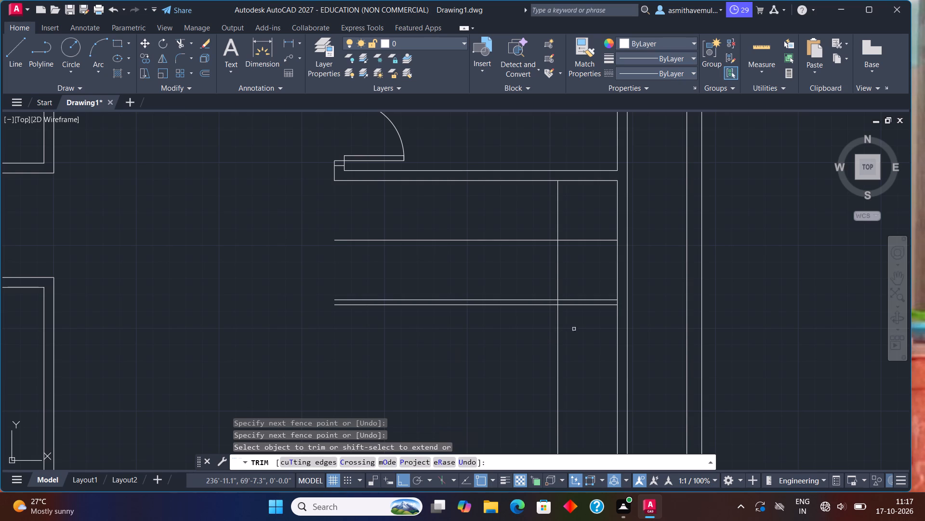
drag(581, 331, 482, 365)
scroll(563, 326, up, 2)
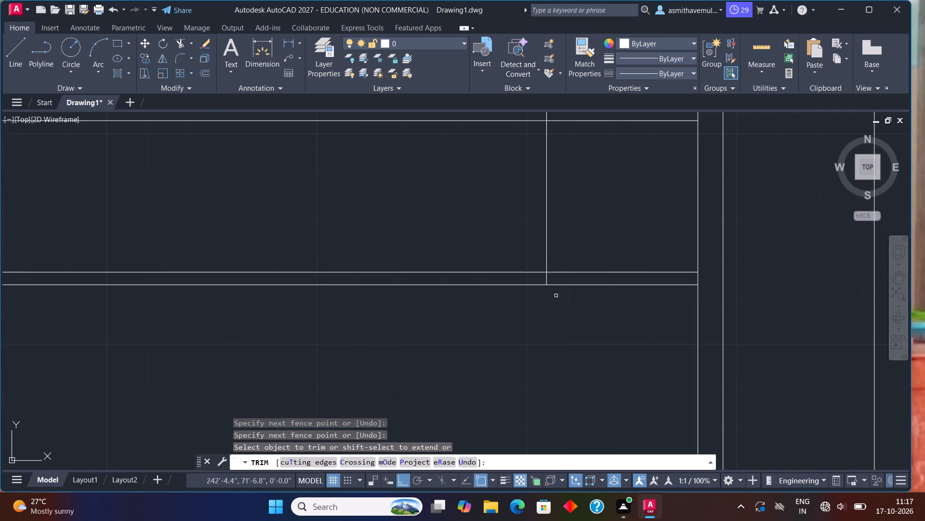
click(546, 281)
key(Escape)
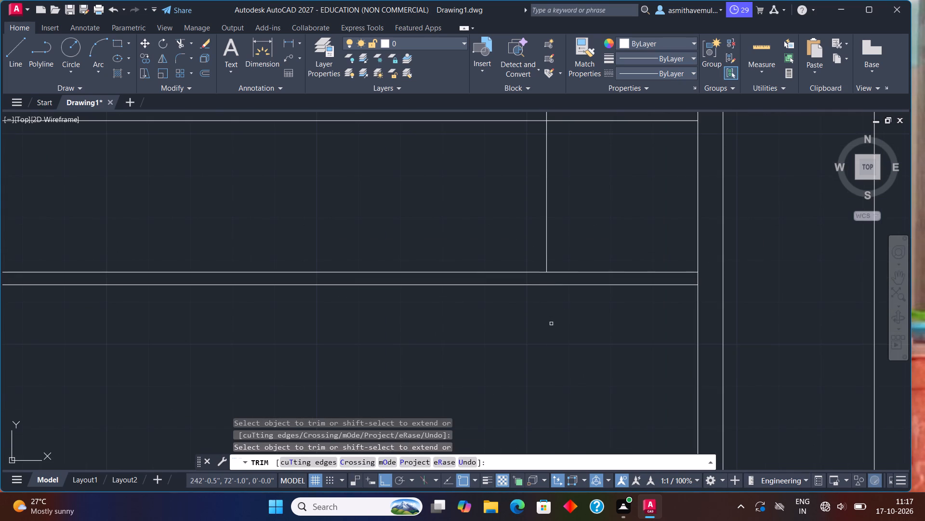
Offset the landing line 11" to the left four times in succession to make the first stair treads.
scroll(550, 328, down, 2)
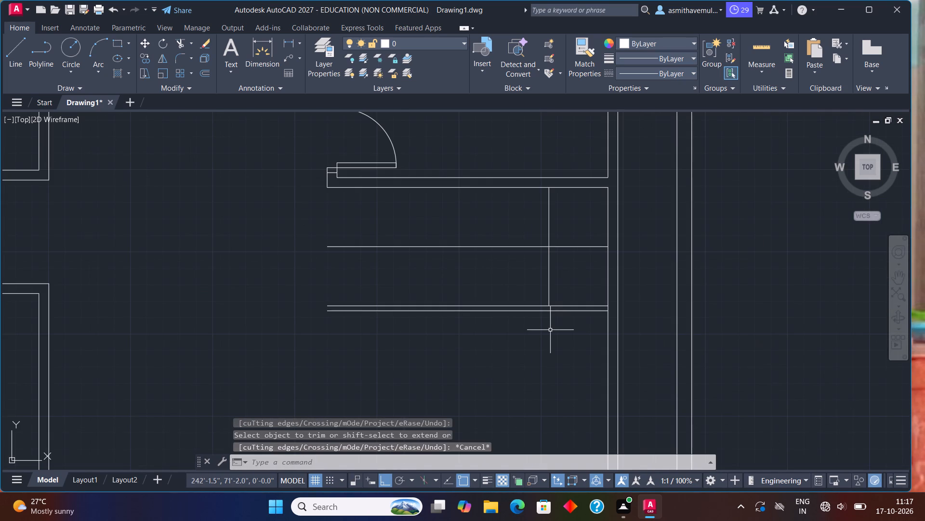
key(o)
key(Return)
text(11)
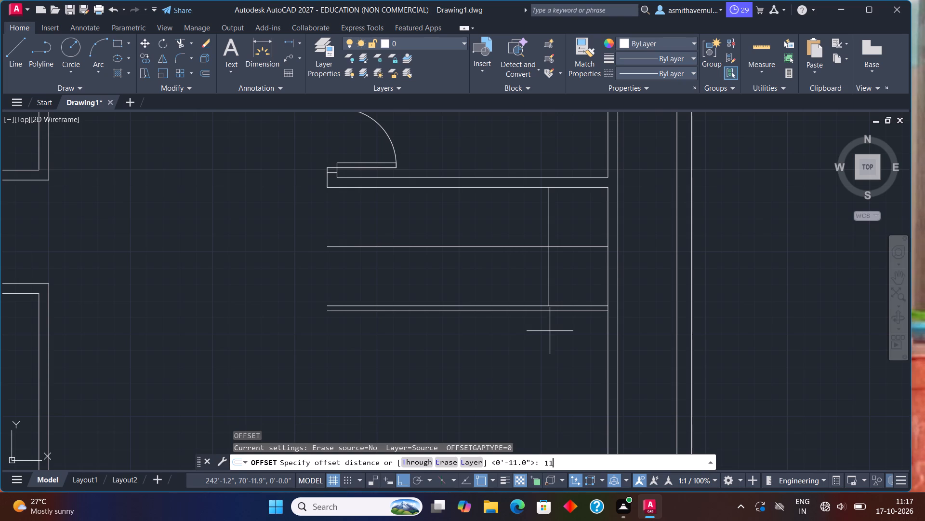
key(shift+quotedbl)
key(Return)
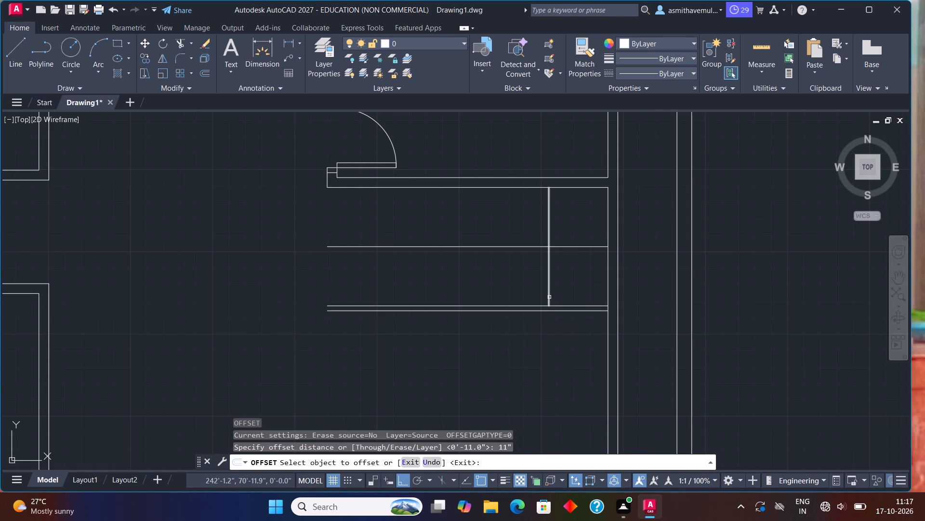
click(549, 295)
click(502, 286)
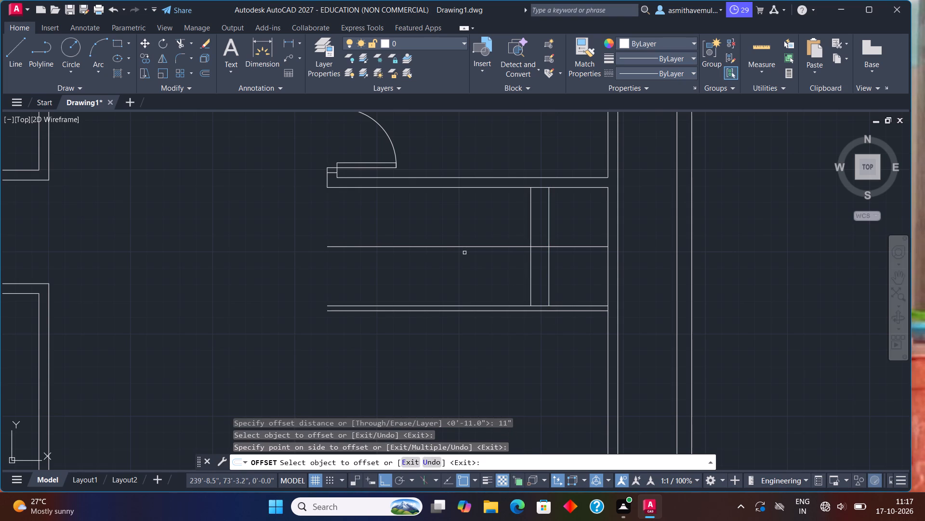
click(530, 273)
click(491, 281)
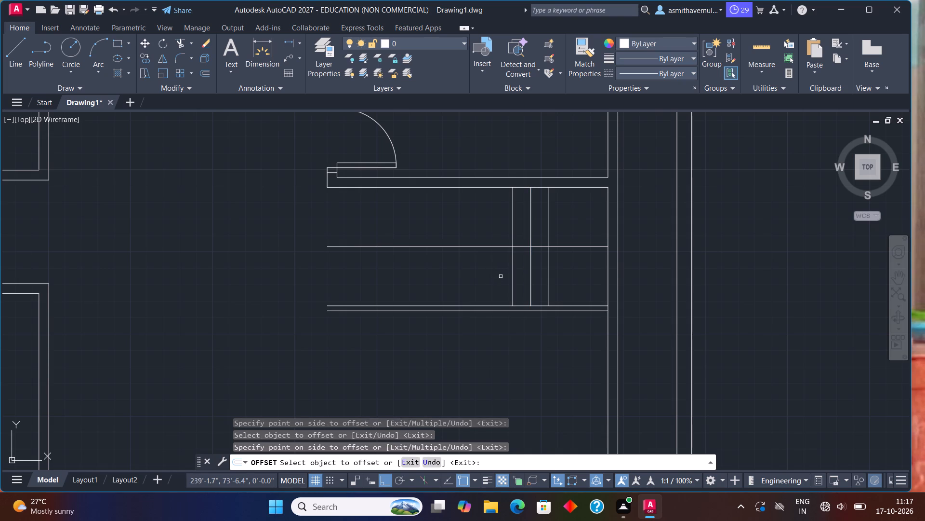
click(512, 269)
click(490, 271)
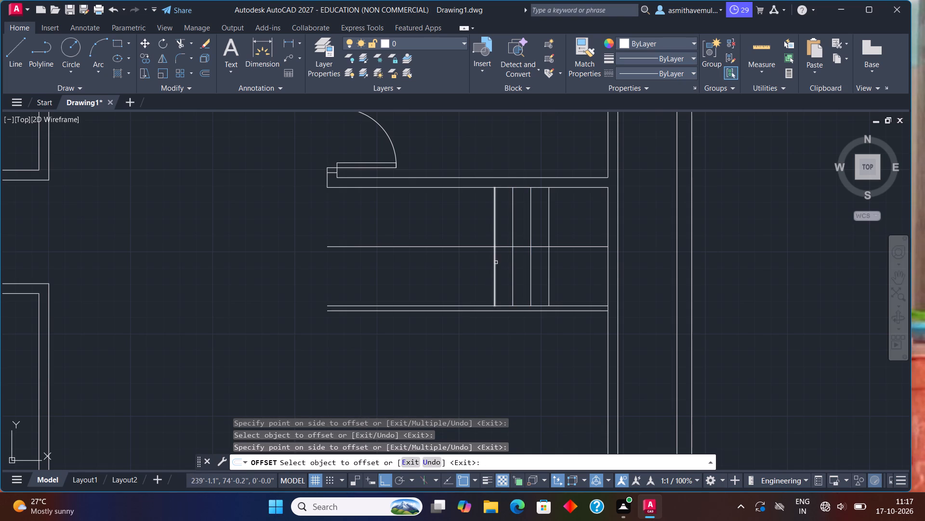
drag(496, 262, 485, 264)
click(413, 267)
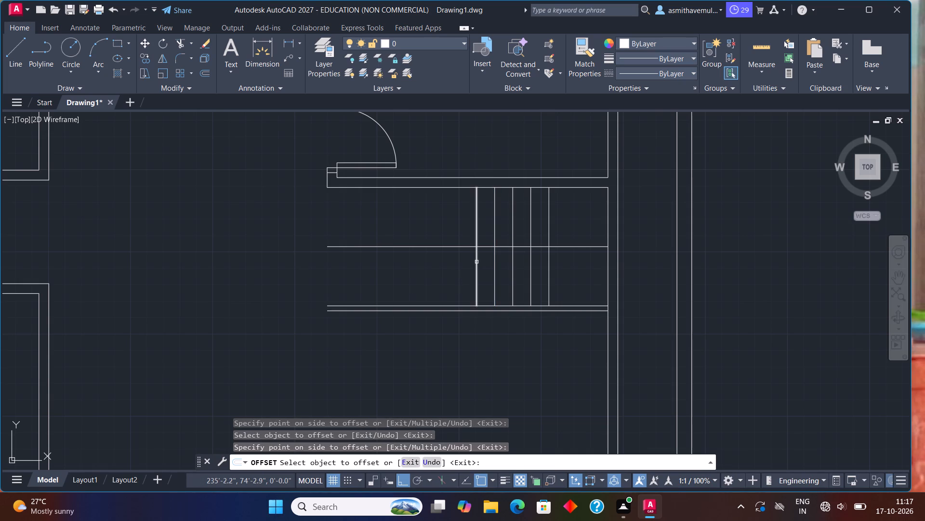
Continue the treads by offsetting the leftmost tread line 11" to the left five more times in succession.
click(477, 262)
click(434, 270)
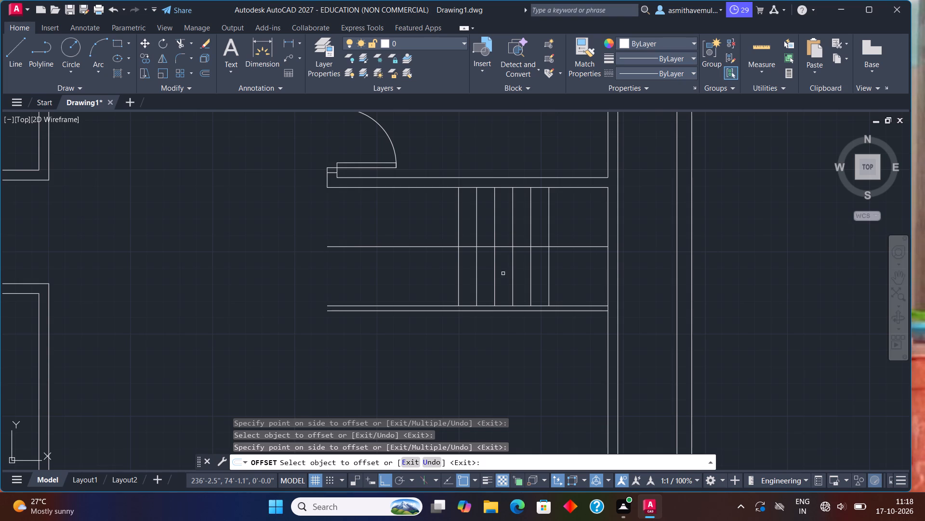
click(458, 273)
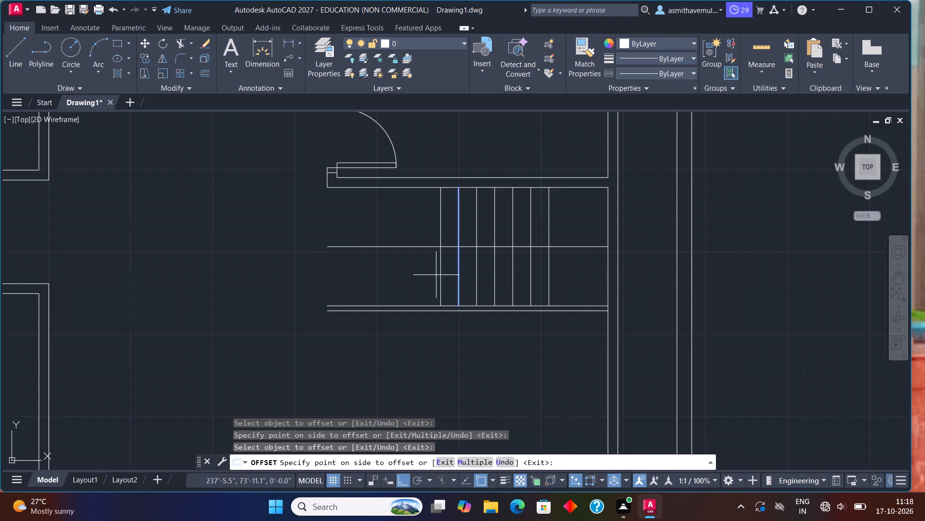
click(435, 275)
click(440, 268)
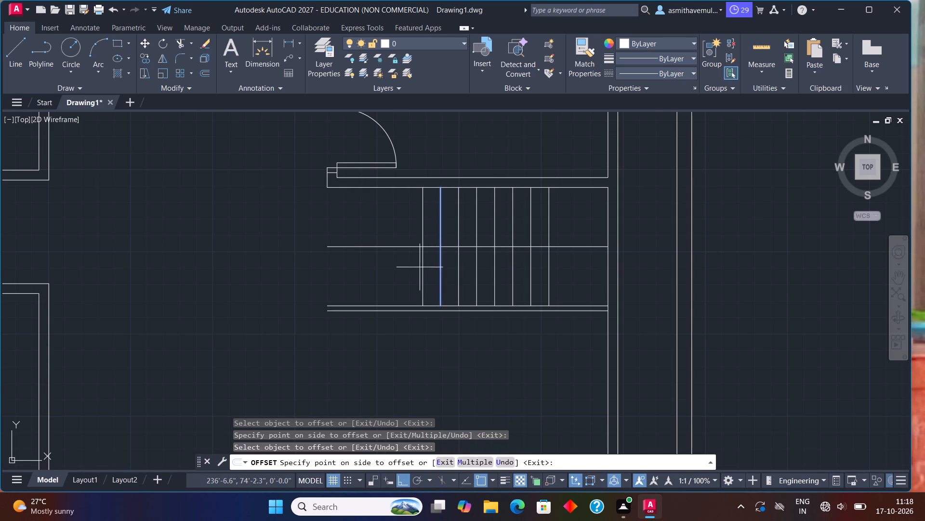
click(419, 267)
click(423, 263)
click(389, 270)
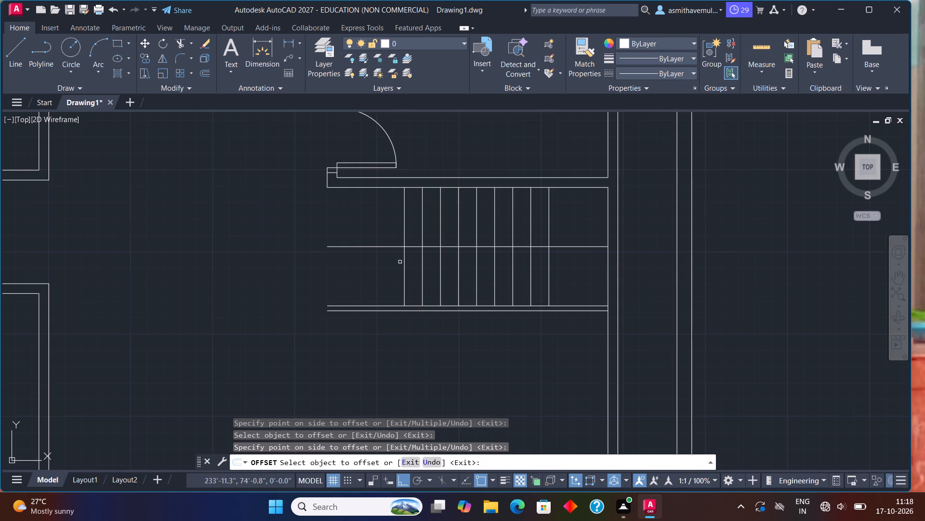
click(403, 260)
click(382, 261)
key(Escape)
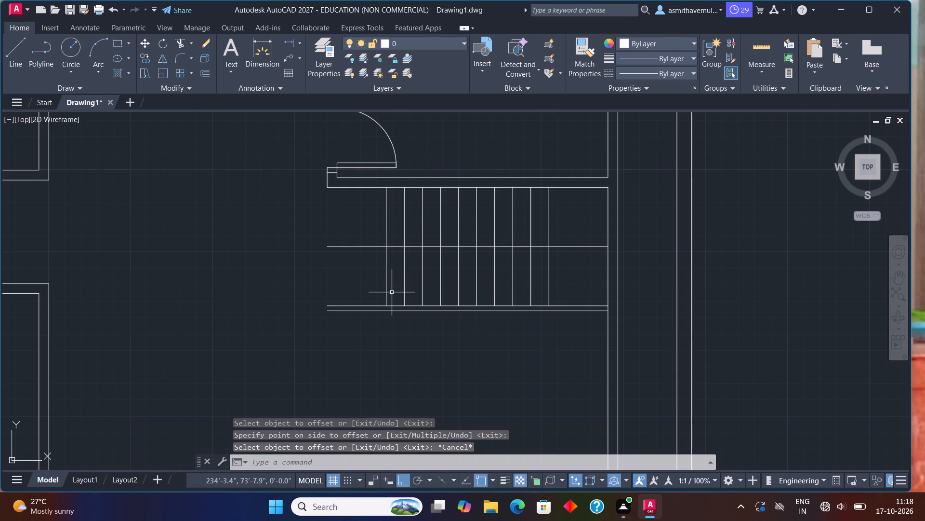
Draw a short vertical line across the 3" pair below the stairs, extending the leftmost tread line to the pair's lower line.
key(l)
key(Return)
scroll(392, 293, up, 2)
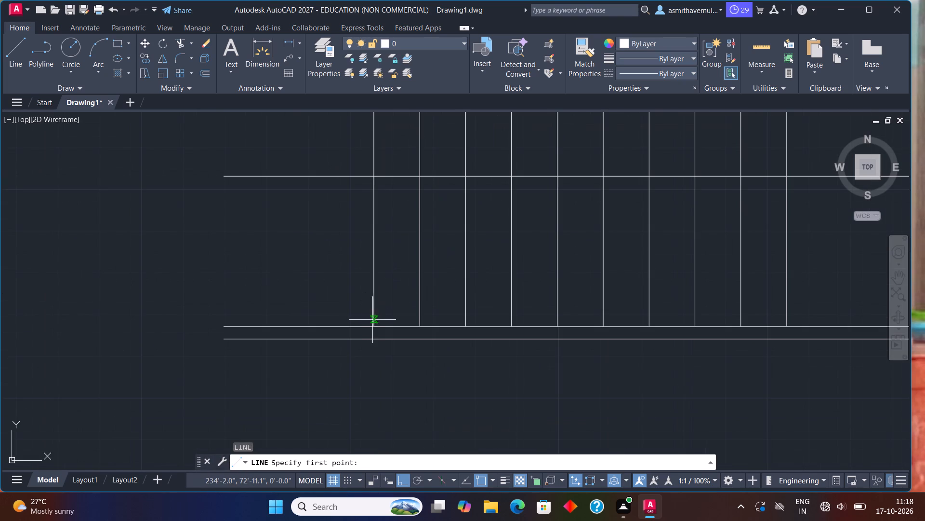
click(376, 323)
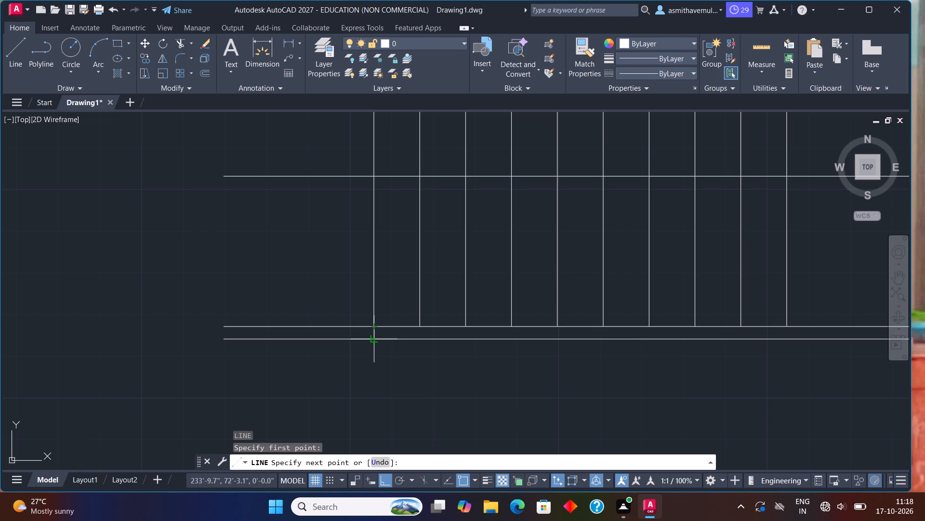
click(372, 337)
key(Escape)
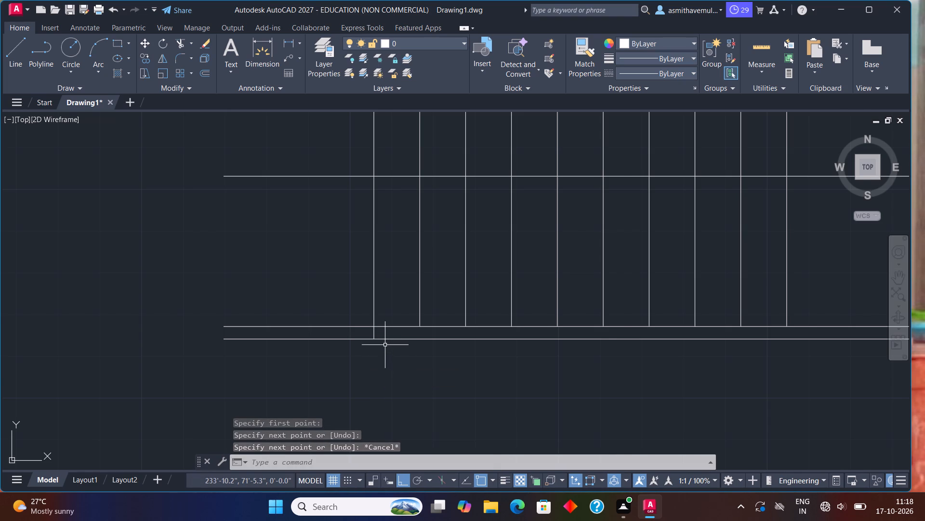
Trim the three horizontal stair lines where they extend left past the leftmost tread line.
scroll(383, 344, down, 1)
text(TRIM)
key(Return)
drag(339, 353, 313, 225)
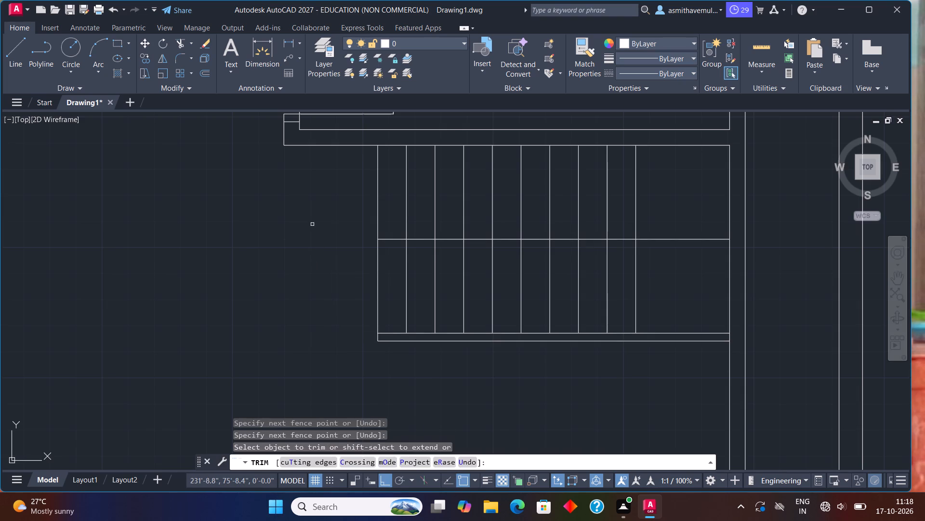
key(Escape)
Trim the hall's right wall inner face between the two lines of the 3" partition below the stairs.
scroll(327, 235, down, 1)
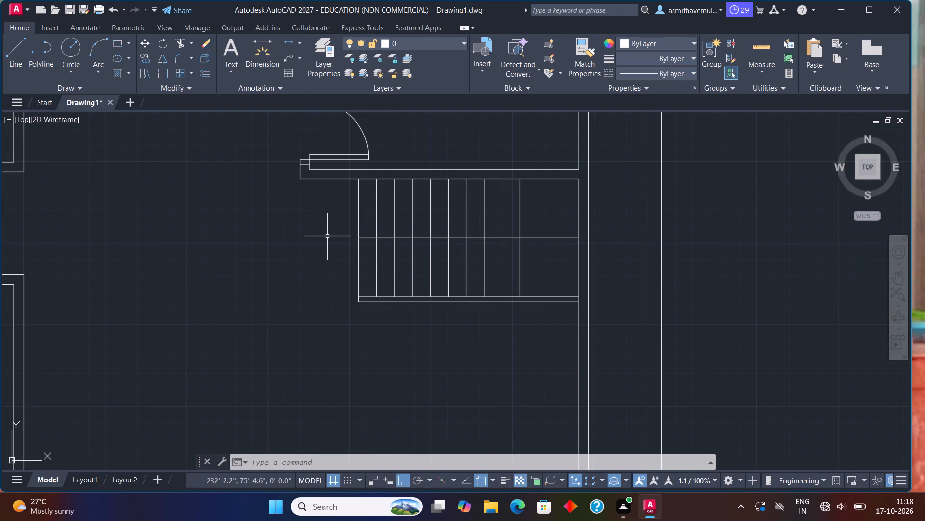
scroll(328, 238, down, 2)
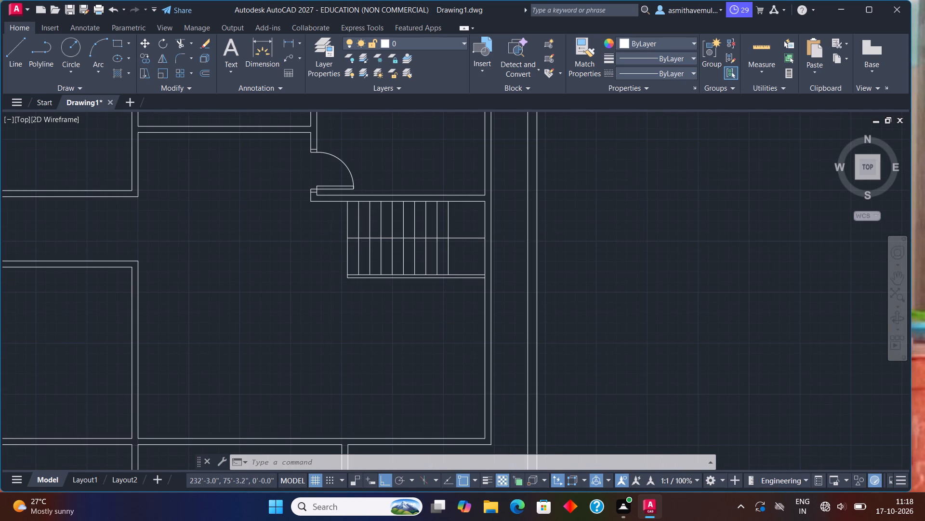
middle_drag(332, 252, 447, 244)
scroll(447, 244, up, 1)
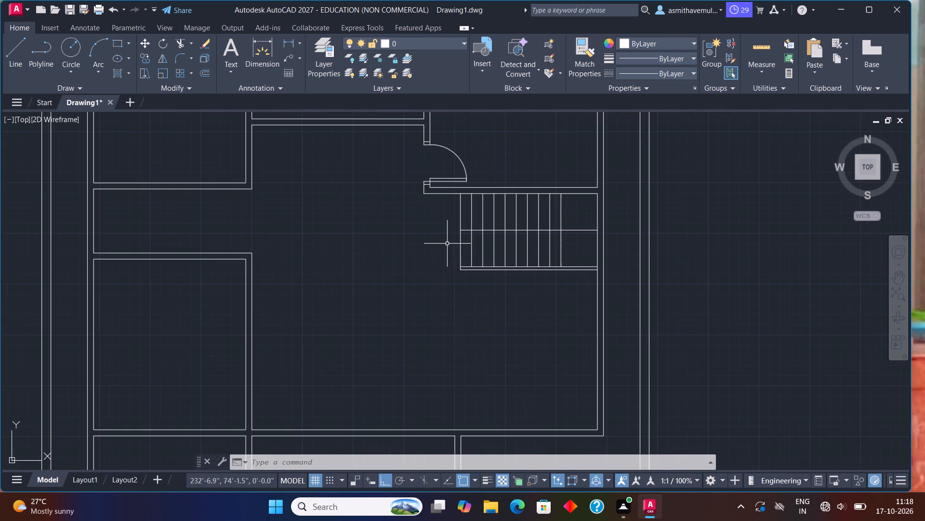
scroll(447, 244, up, 1)
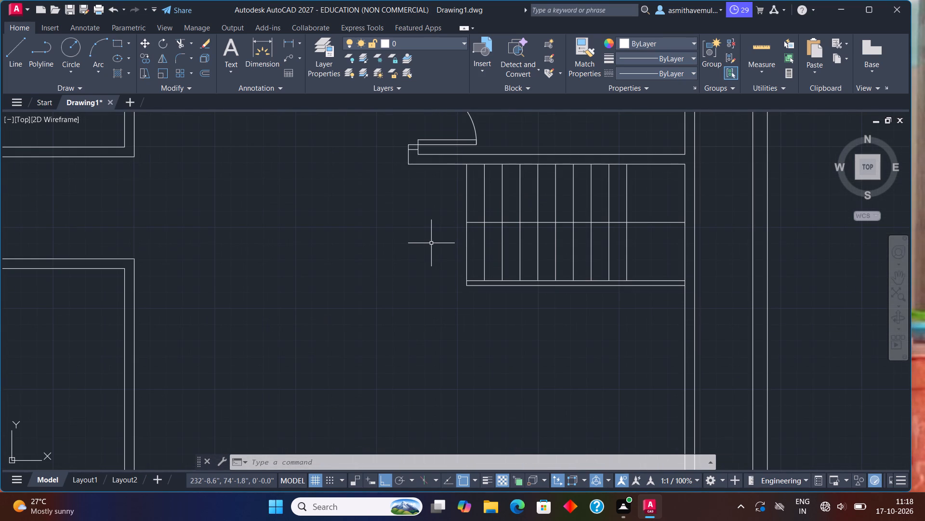
scroll(667, 272, up, 1)
middle_drag(668, 270, 576, 261)
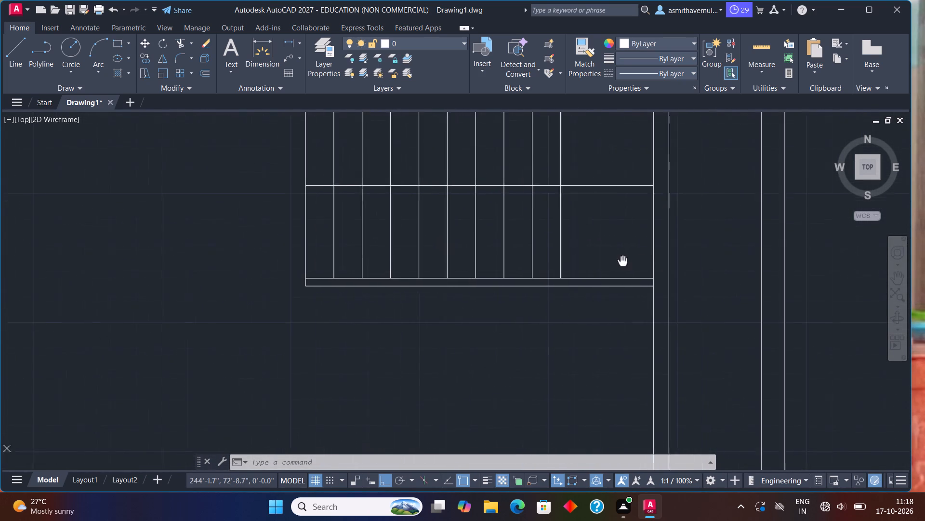
middle_drag(576, 261, 544, 260)
scroll(546, 261, up, 1)
text(TRIM)
key(Return)
scroll(569, 275, up, 1)
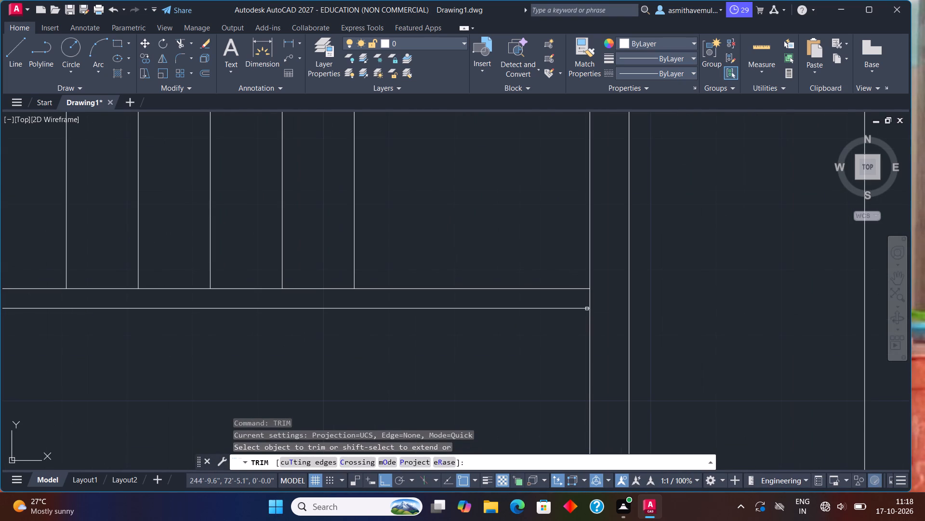
click(588, 303)
key(Escape)
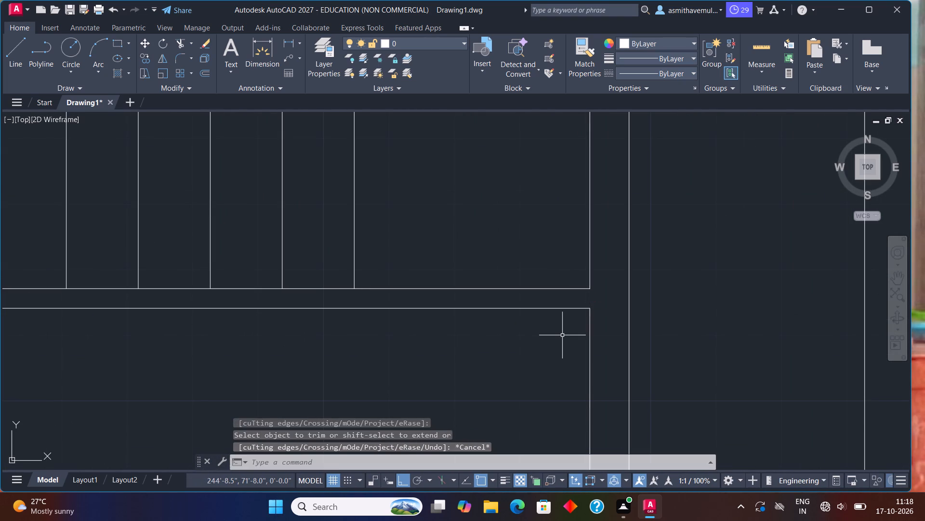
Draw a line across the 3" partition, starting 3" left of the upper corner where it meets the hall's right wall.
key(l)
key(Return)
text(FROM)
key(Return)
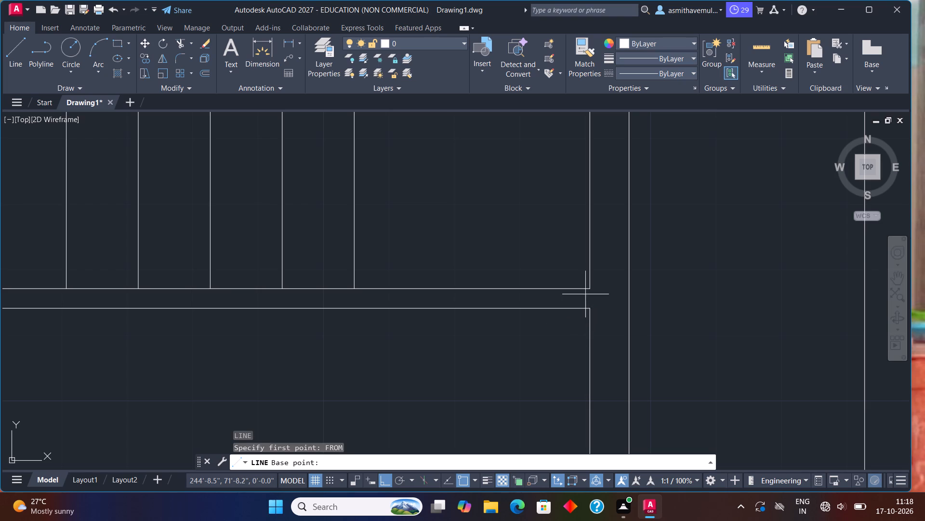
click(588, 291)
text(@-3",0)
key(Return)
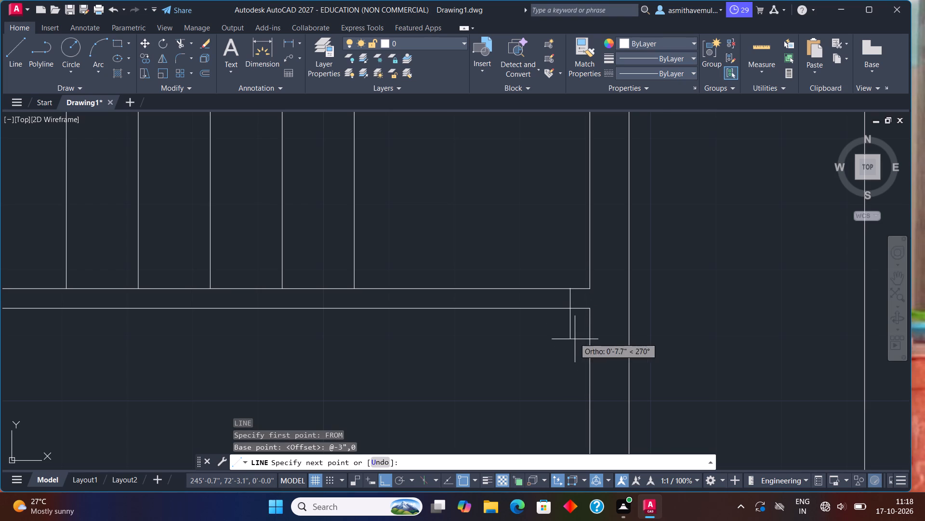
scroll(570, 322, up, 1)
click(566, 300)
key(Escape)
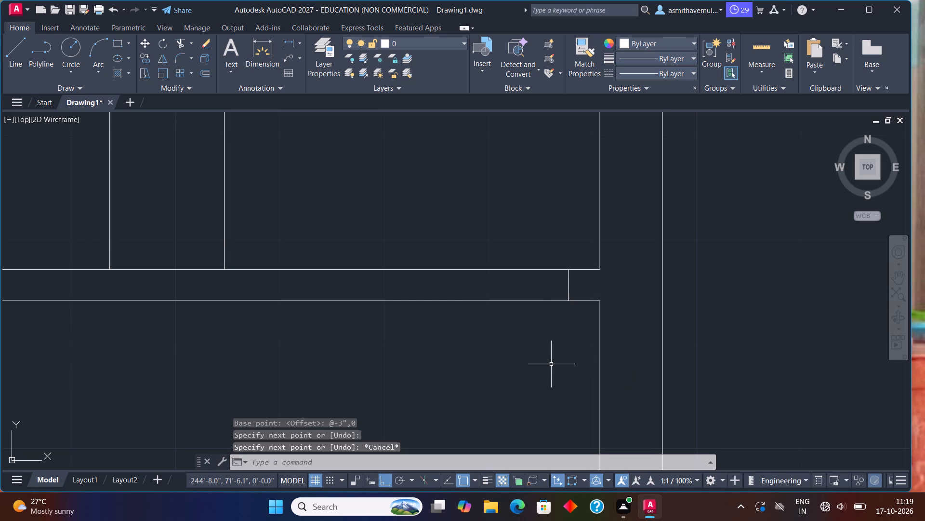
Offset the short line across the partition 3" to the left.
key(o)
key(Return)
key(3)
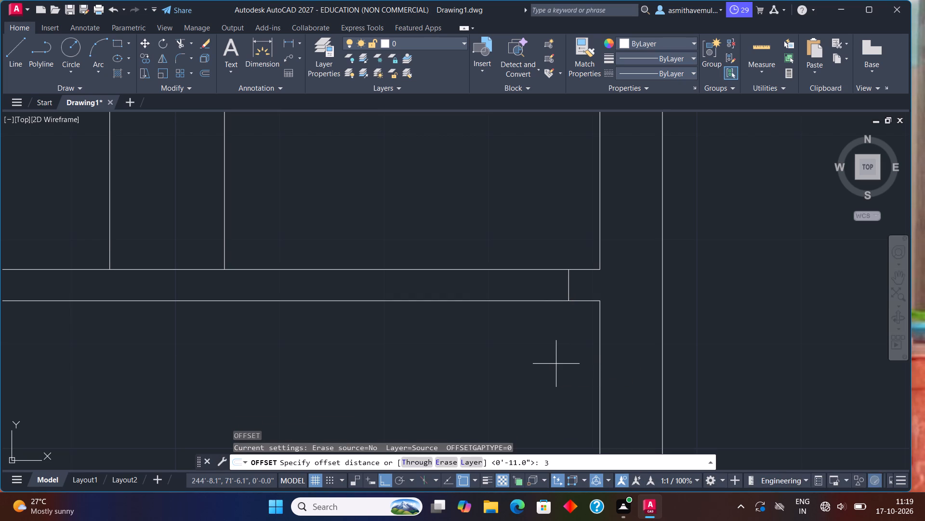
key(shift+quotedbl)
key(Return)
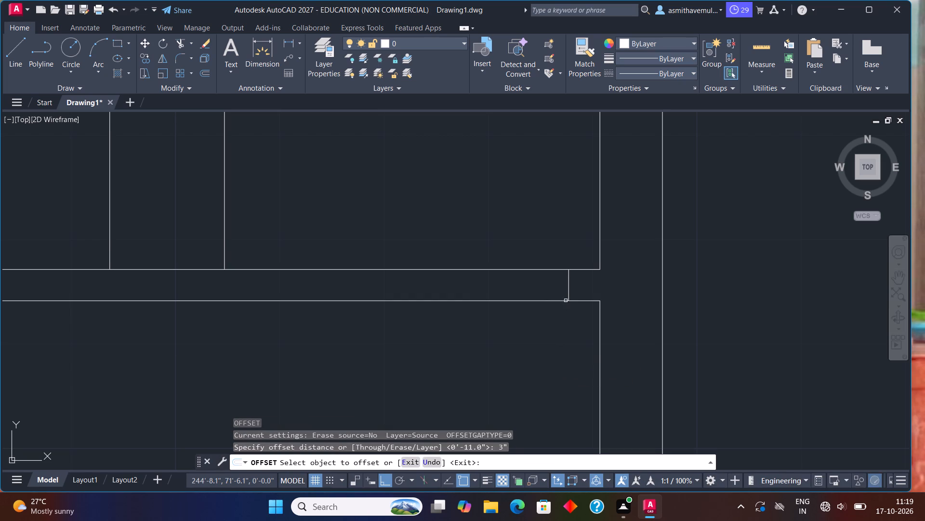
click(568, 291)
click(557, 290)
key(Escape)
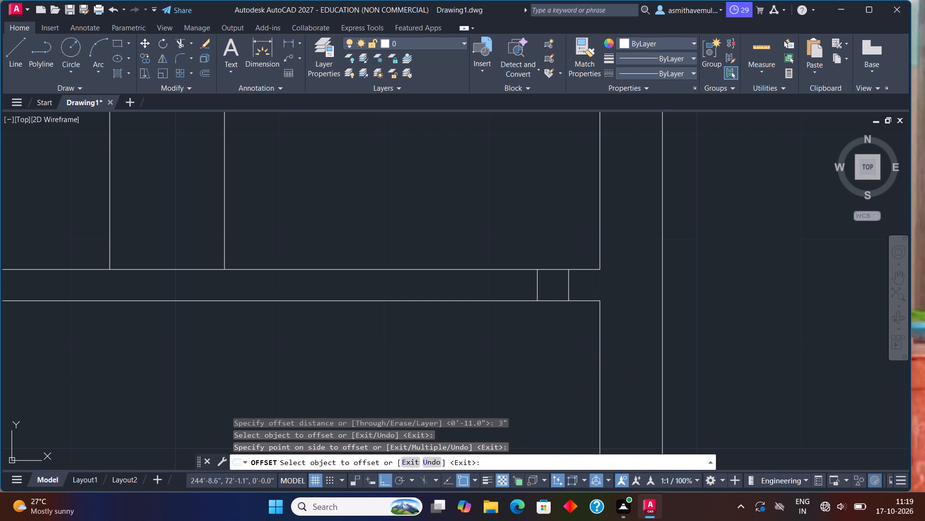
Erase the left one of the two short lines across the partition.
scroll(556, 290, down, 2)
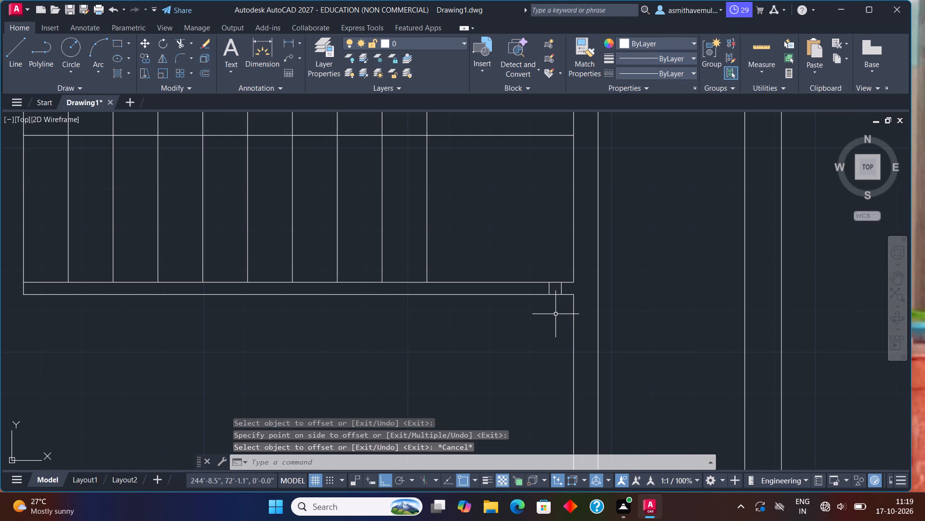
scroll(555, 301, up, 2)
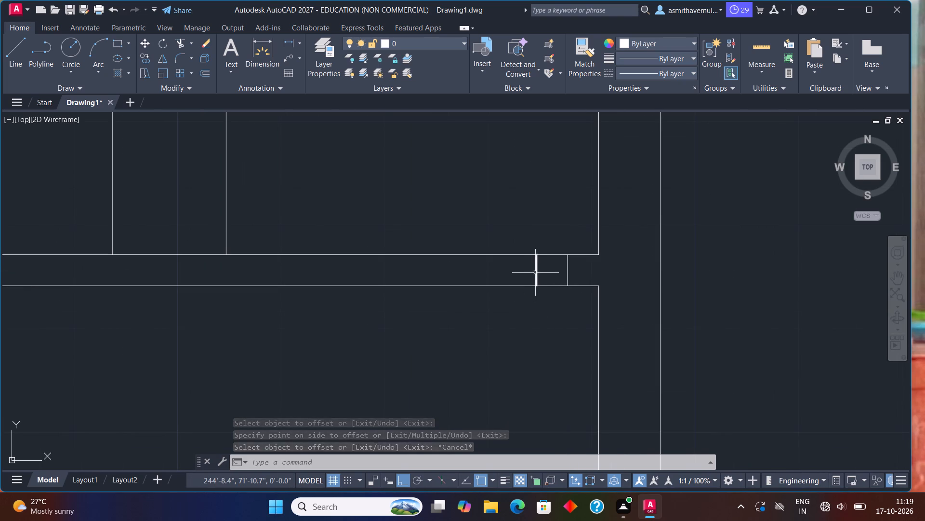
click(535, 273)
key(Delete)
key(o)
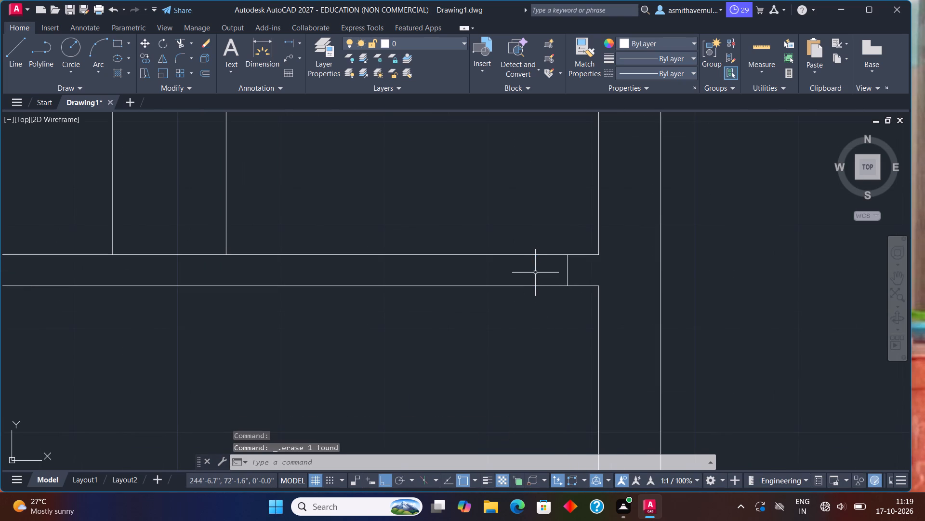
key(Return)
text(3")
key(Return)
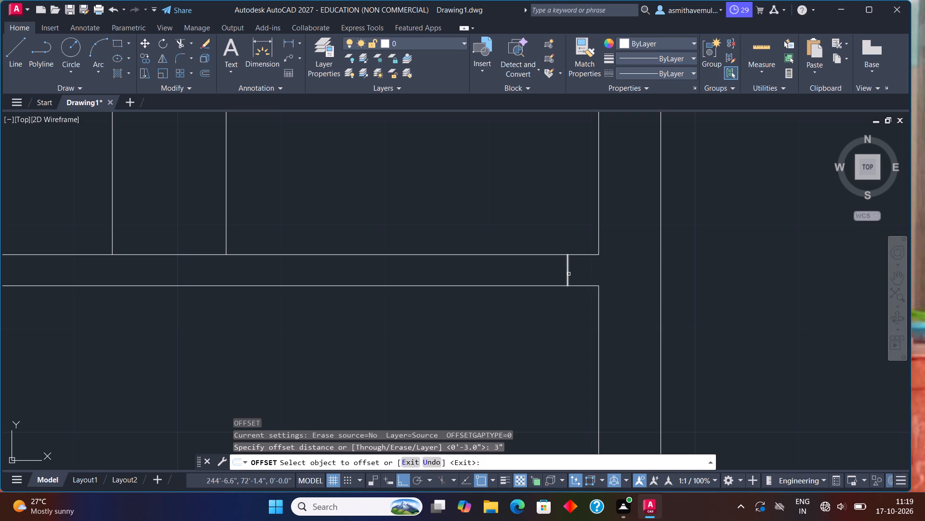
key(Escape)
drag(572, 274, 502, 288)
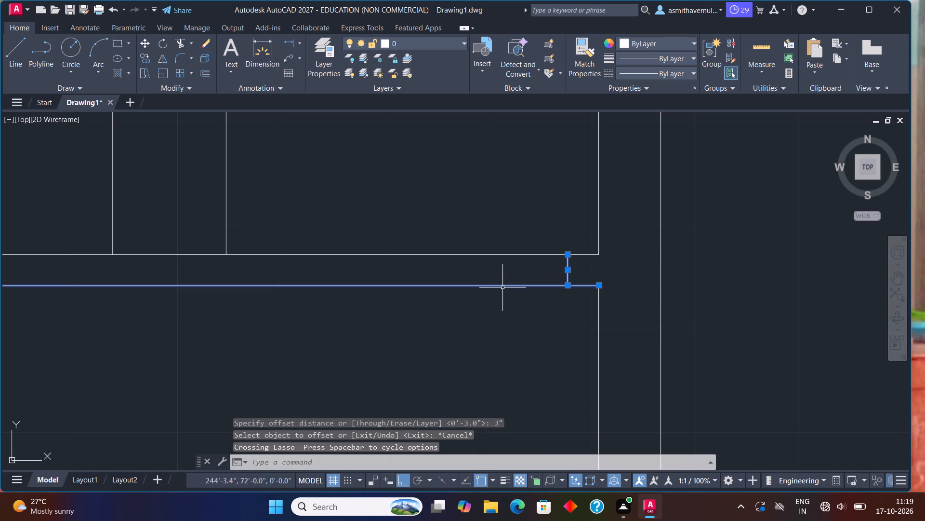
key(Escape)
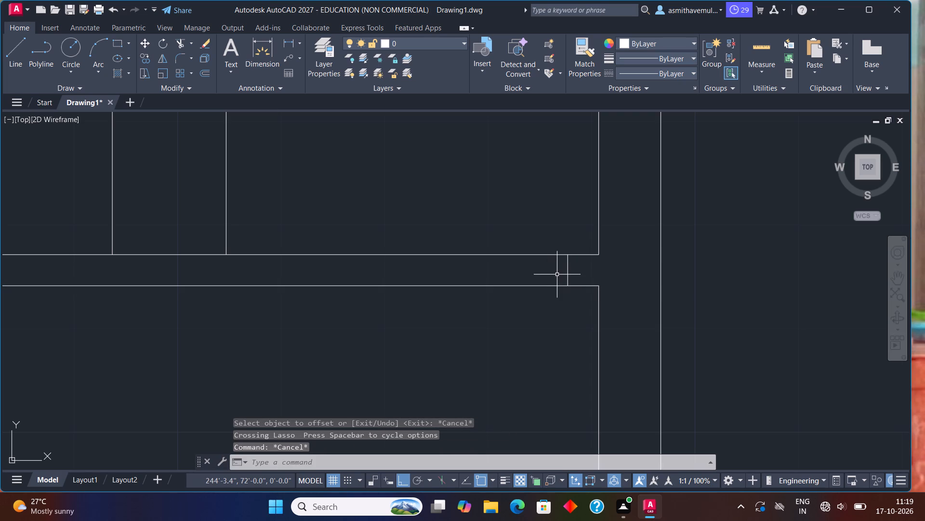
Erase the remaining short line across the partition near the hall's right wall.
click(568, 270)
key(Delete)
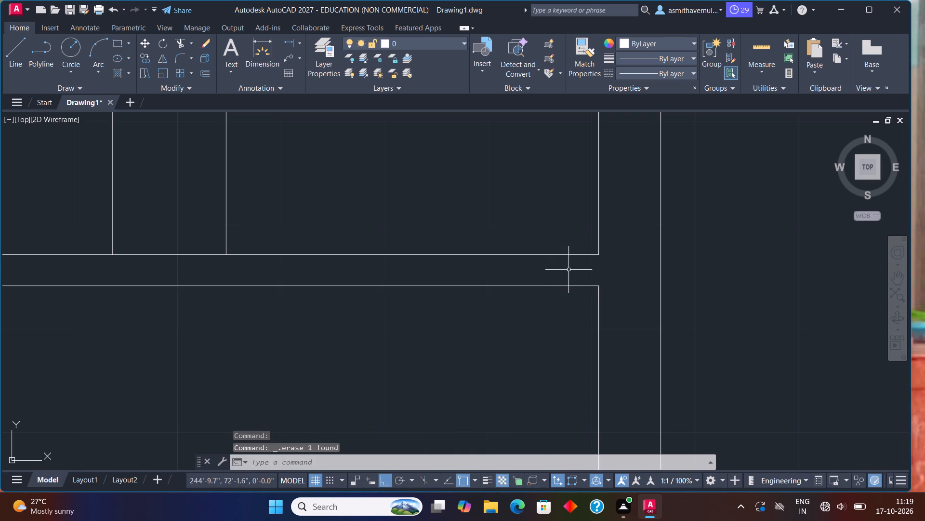
Draw a line across the 3" partition again, starting 3" left of its upper corner with the hall's right wall.
key(l)
key(Return)
text(FROM)
key(Return)
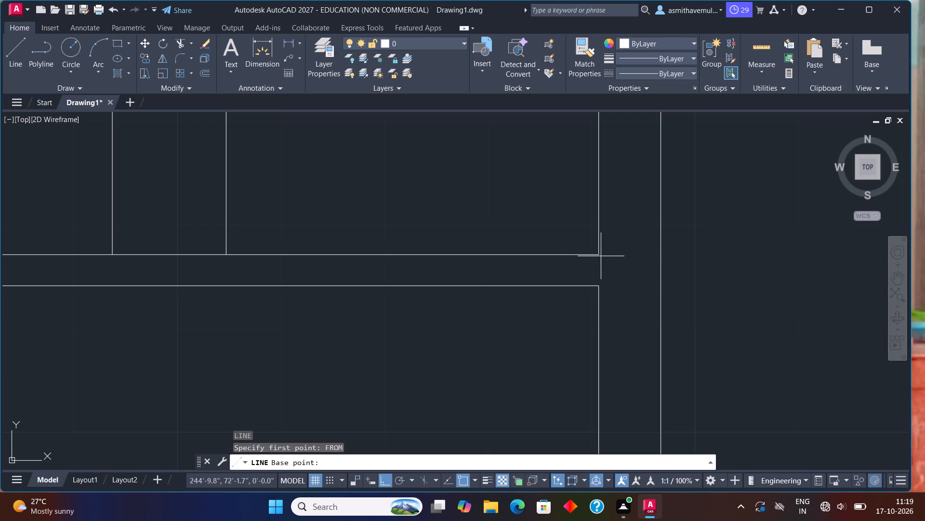
click(601, 256)
text(@-3",0)
key(Return)
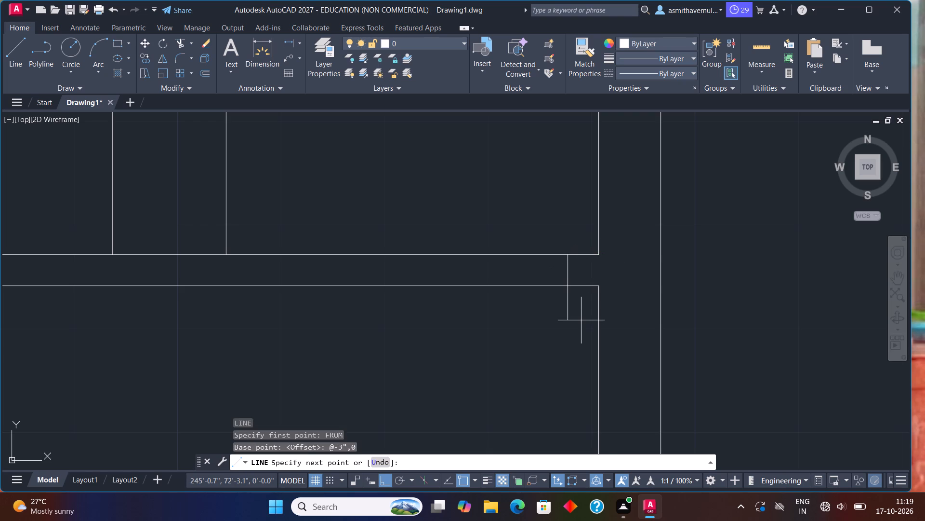
scroll(580, 312, up, 1)
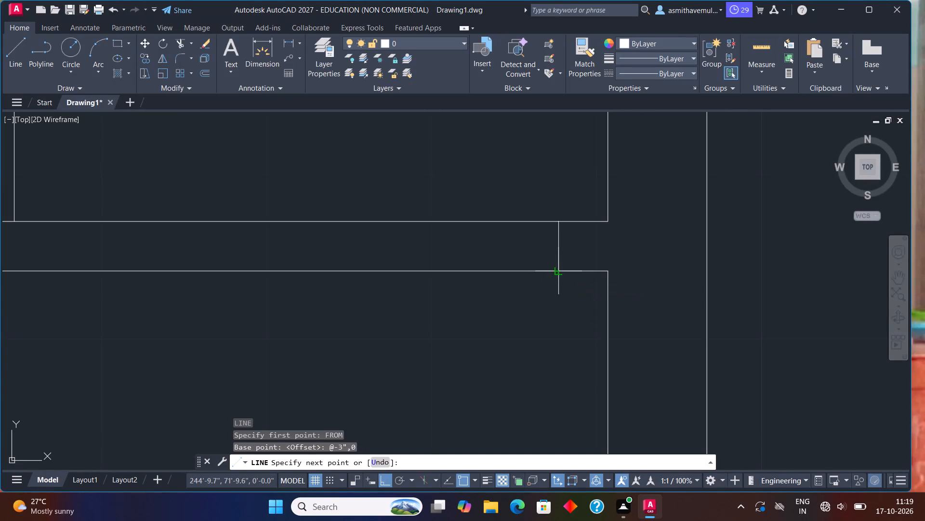
click(559, 272)
key(Escape)
Offset the new short line across the partition 3" to the left.
key(o)
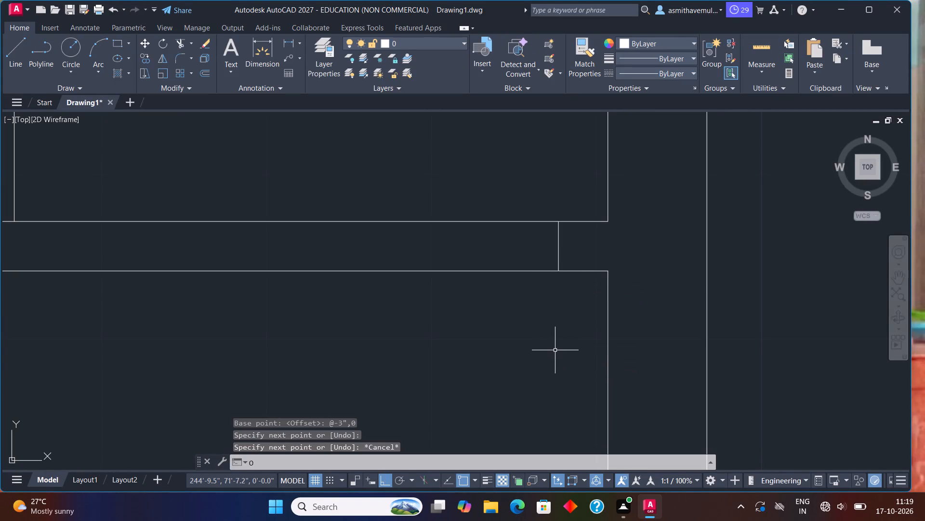
key(Return)
text(3")
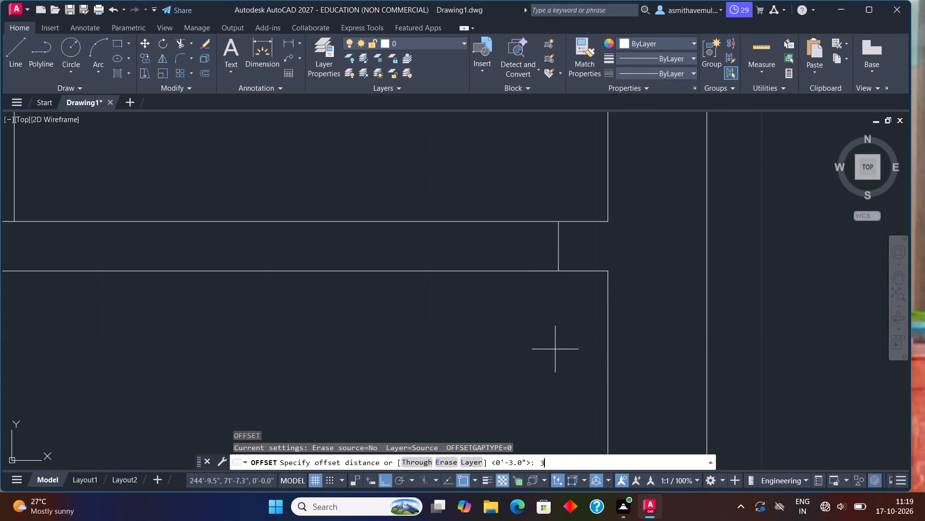
key(Return)
click(557, 251)
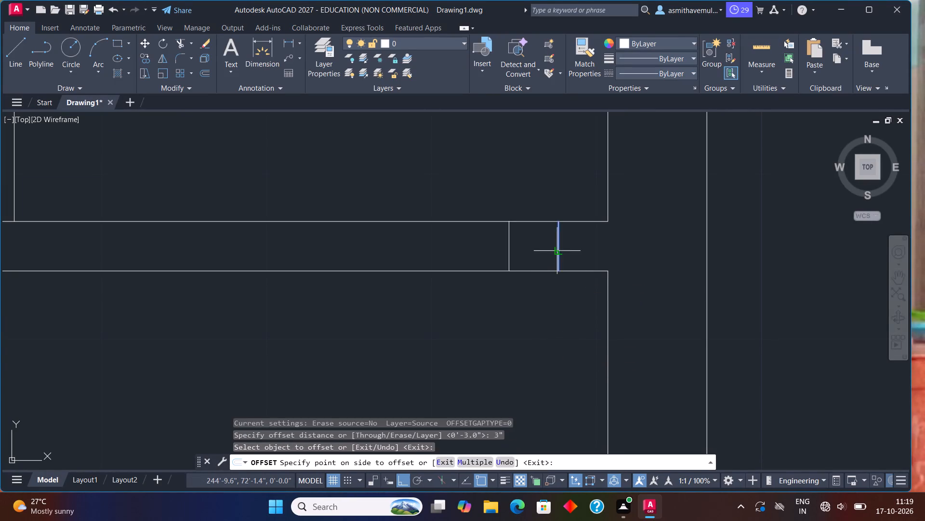
click(551, 251)
key(Escape)
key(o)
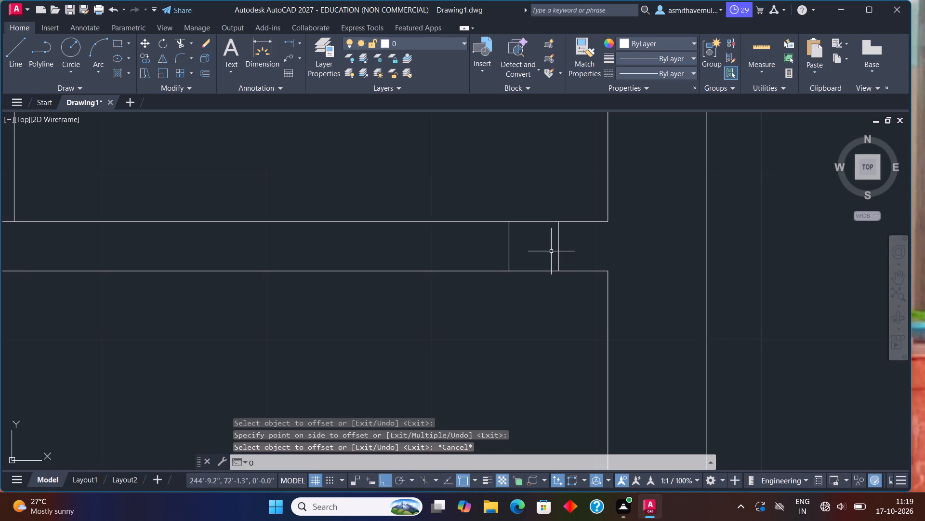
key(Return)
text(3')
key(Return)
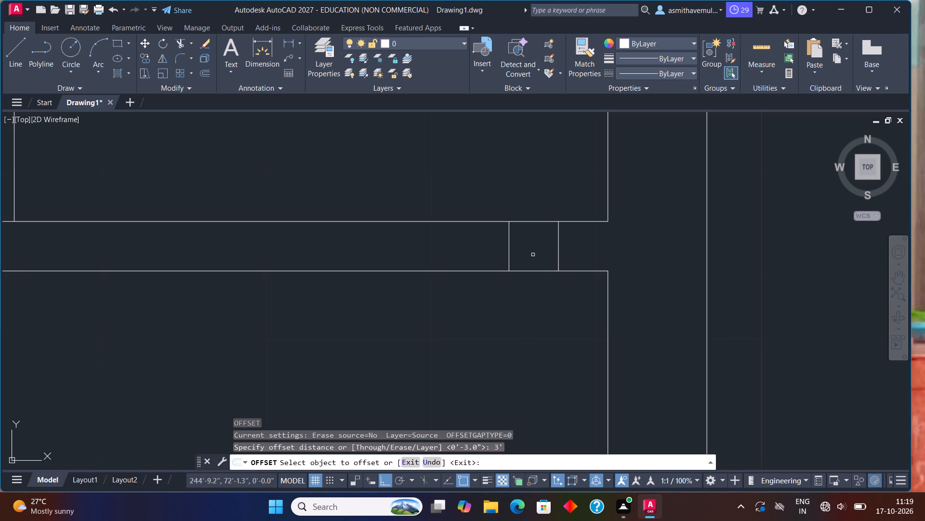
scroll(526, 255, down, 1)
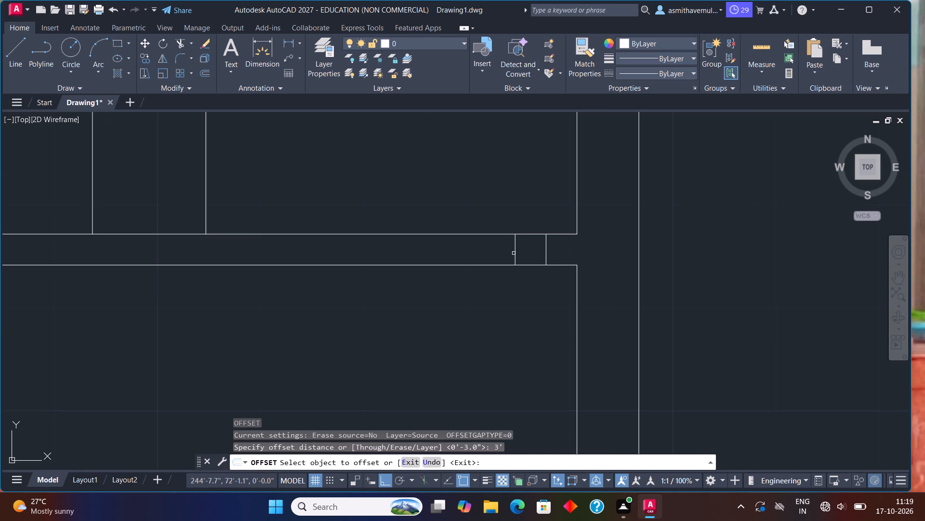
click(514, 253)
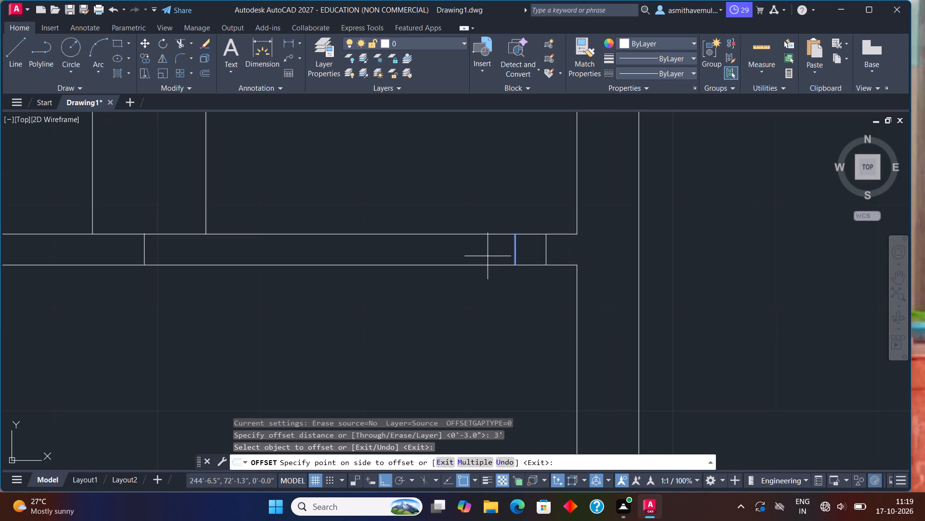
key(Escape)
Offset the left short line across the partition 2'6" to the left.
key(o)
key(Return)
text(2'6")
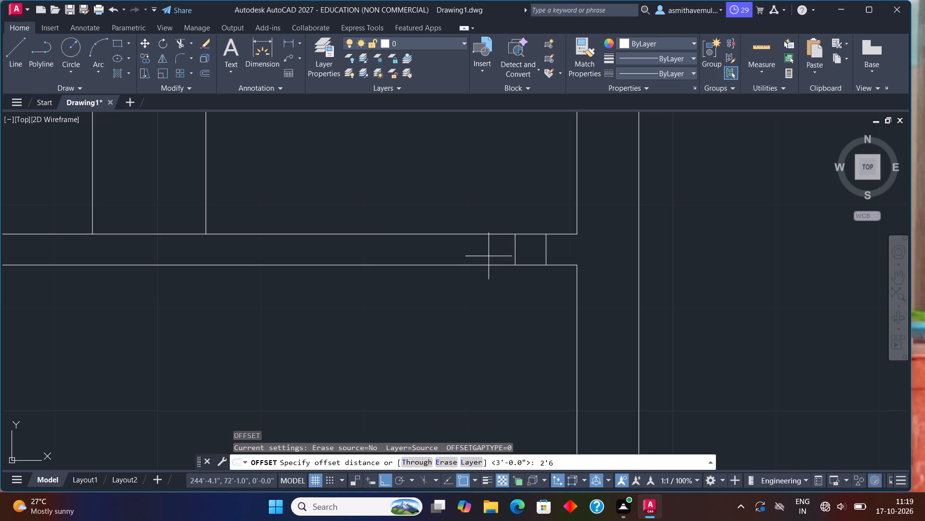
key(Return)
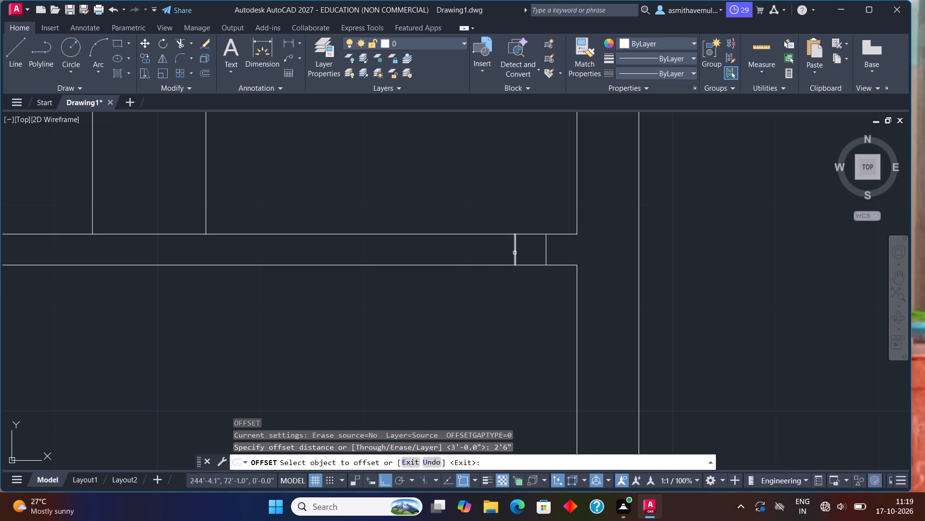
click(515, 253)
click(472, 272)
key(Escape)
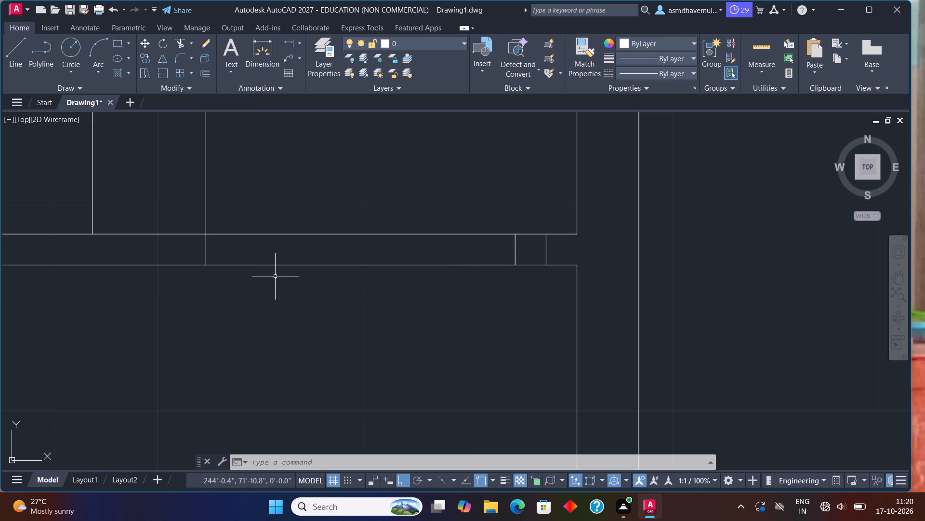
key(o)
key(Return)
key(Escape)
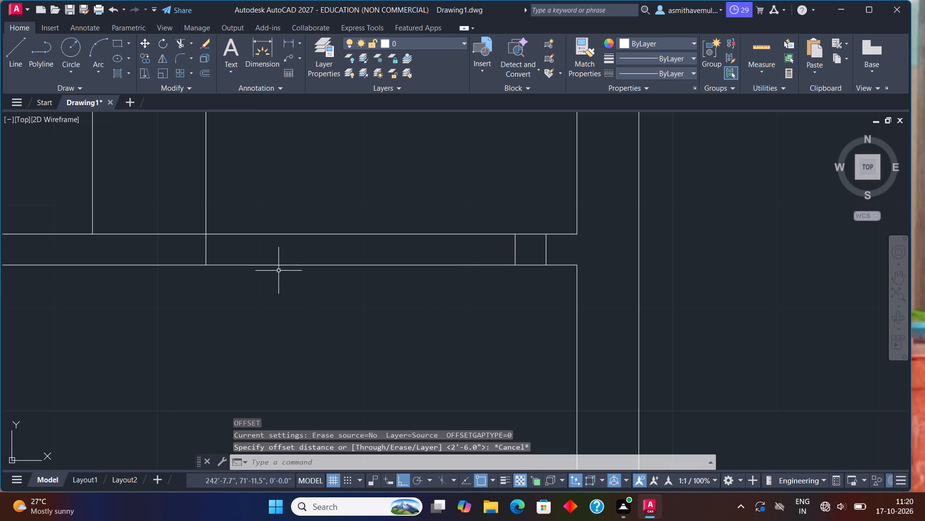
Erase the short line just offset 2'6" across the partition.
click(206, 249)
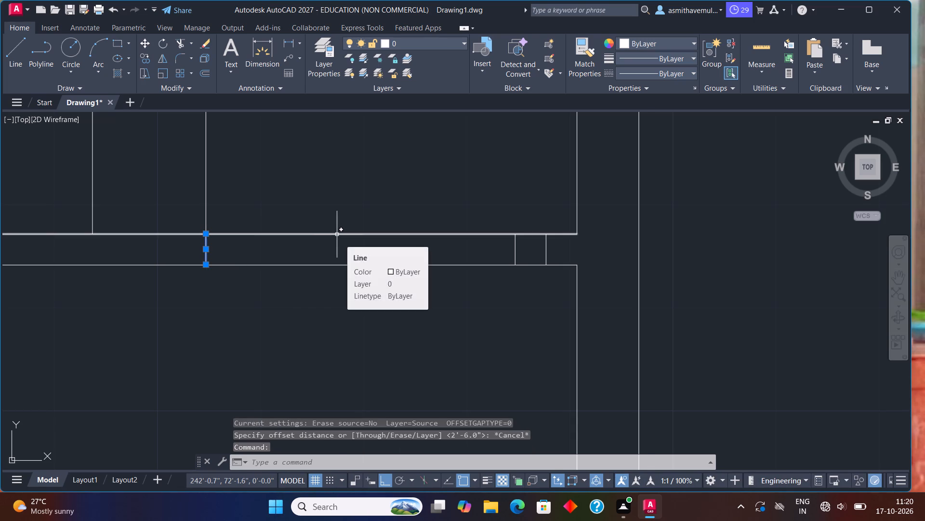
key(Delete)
Erase the left one of the two short lines across the partition near the hall's right wall.
scroll(380, 243, up, 1)
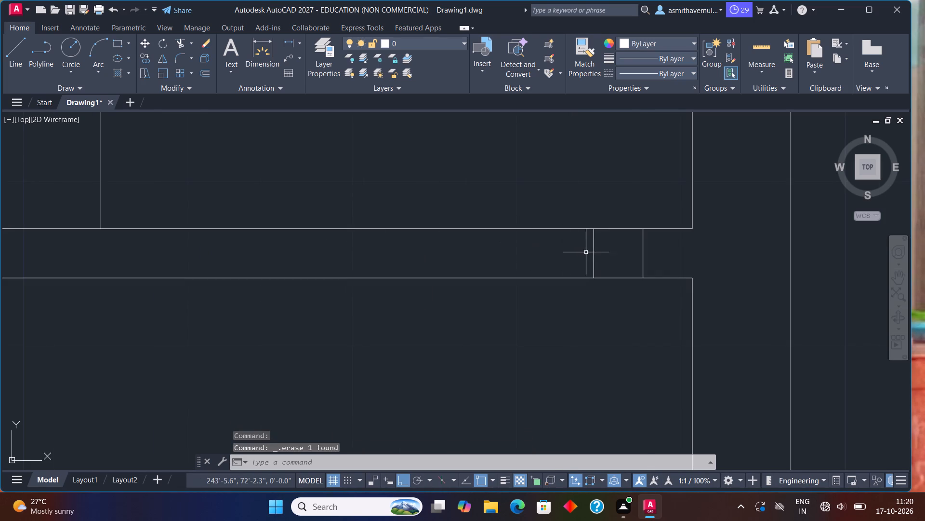
click(595, 255)
key(Delete)
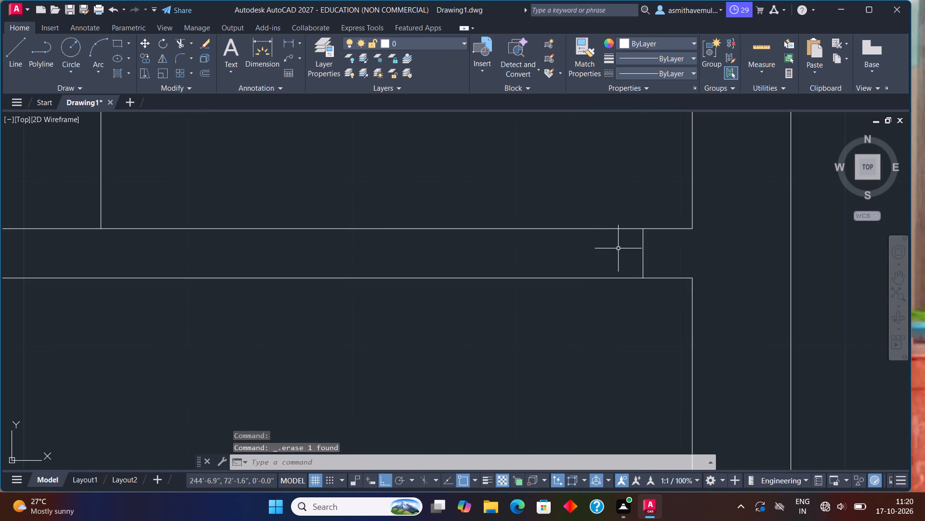
Offset the remaining short line across the partition 2'6" to the left for the door opening.
key(o)
key(Return)
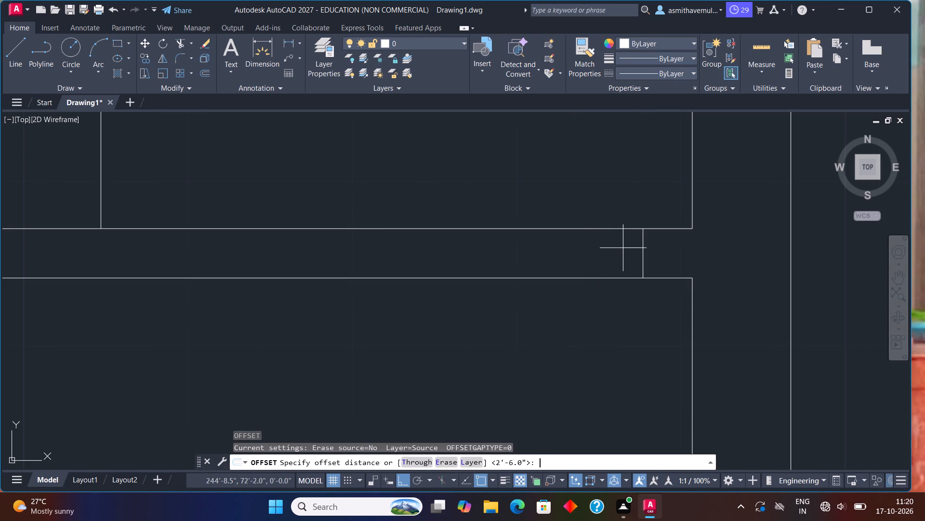
text(2'6")
key(Return)
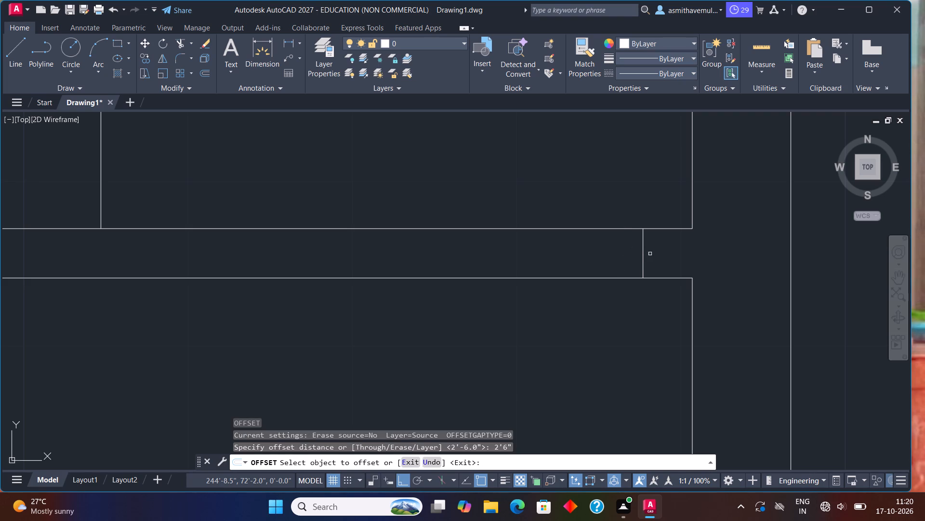
click(645, 254)
click(608, 260)
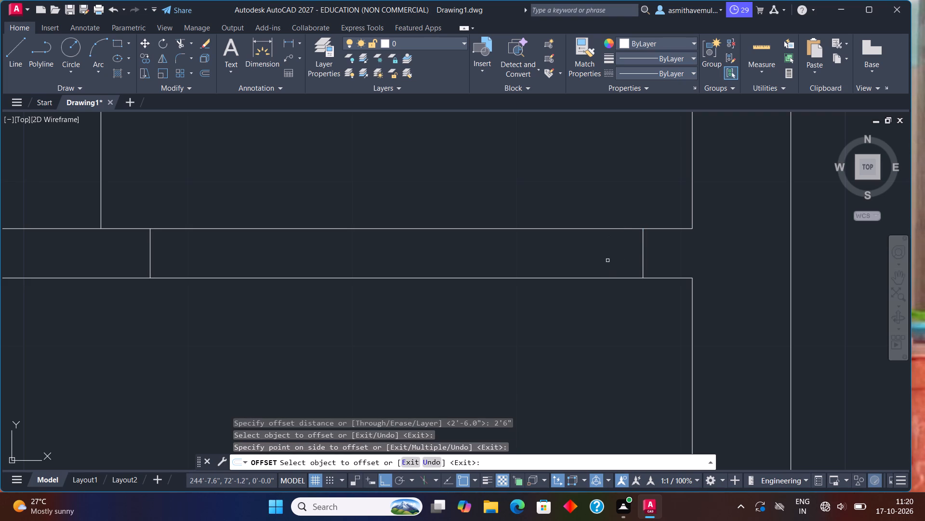
key(Escape)
Offset the opening's left short line 3" further left across the partition.
key(o)
key(Return)
text(3")
key(Return)
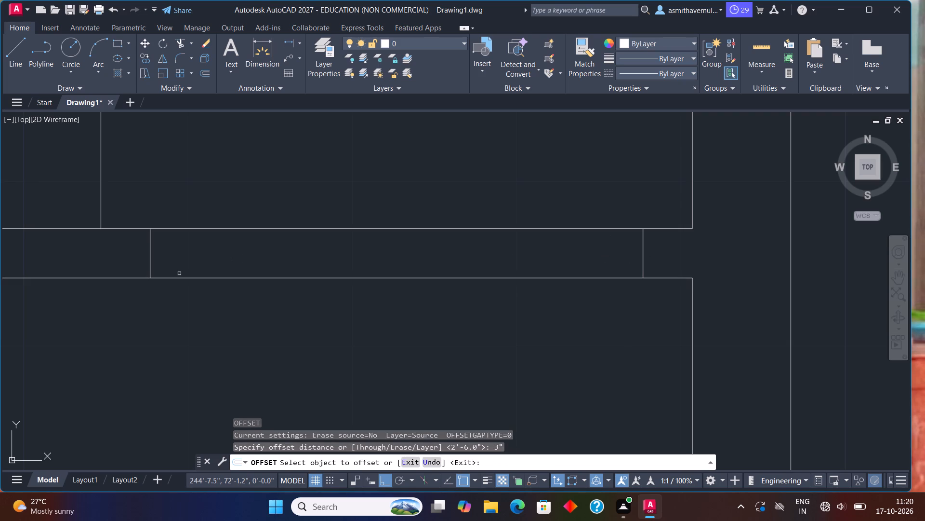
click(151, 248)
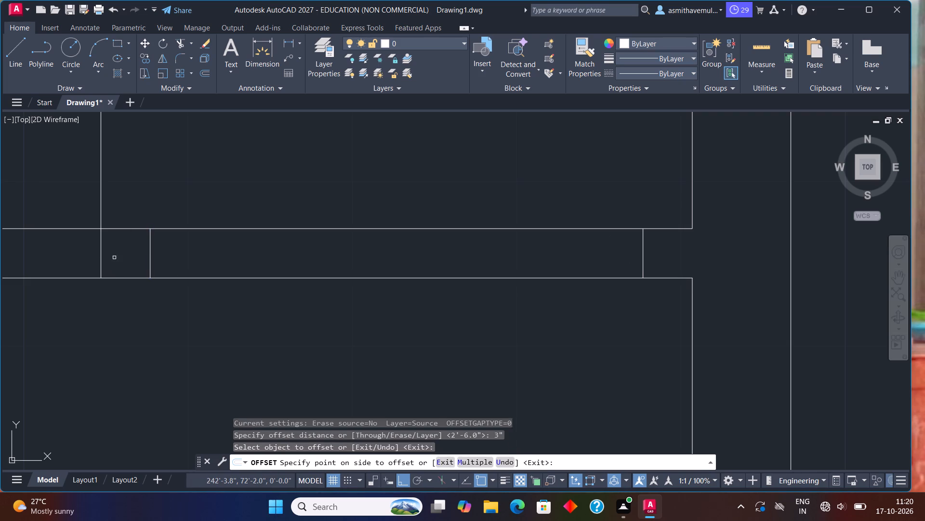
click(114, 258)
key(Escape)
Trim both partition lines between the two jamb lines to open the 2'6" doorway below the stairs.
text(TR)
key(i)
key(m)
key(Return)
drag(228, 322, 235, 313)
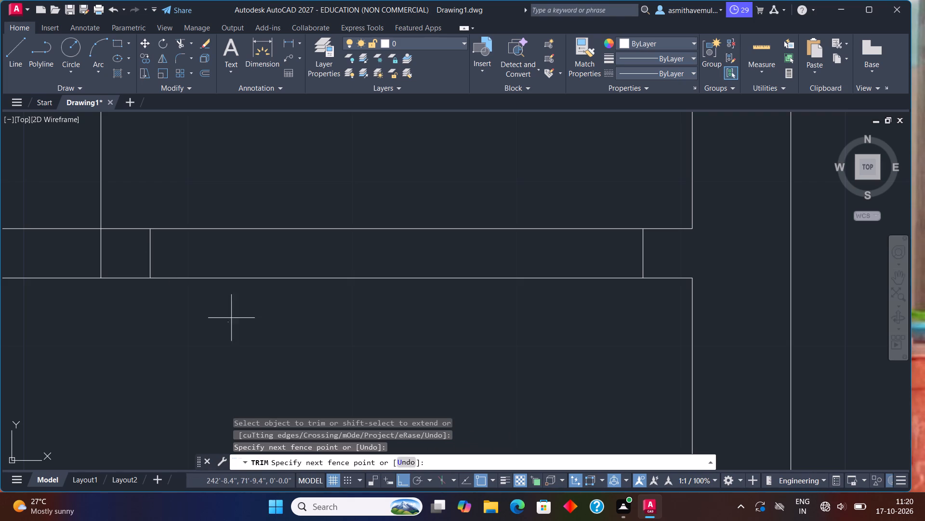
drag(235, 313, 304, 212)
key(Escape)
Draw a 3" by 2'6" rectangle as the door leaf, going up and left from the right jamb's upper left corner.
scroll(315, 218, down, 2)
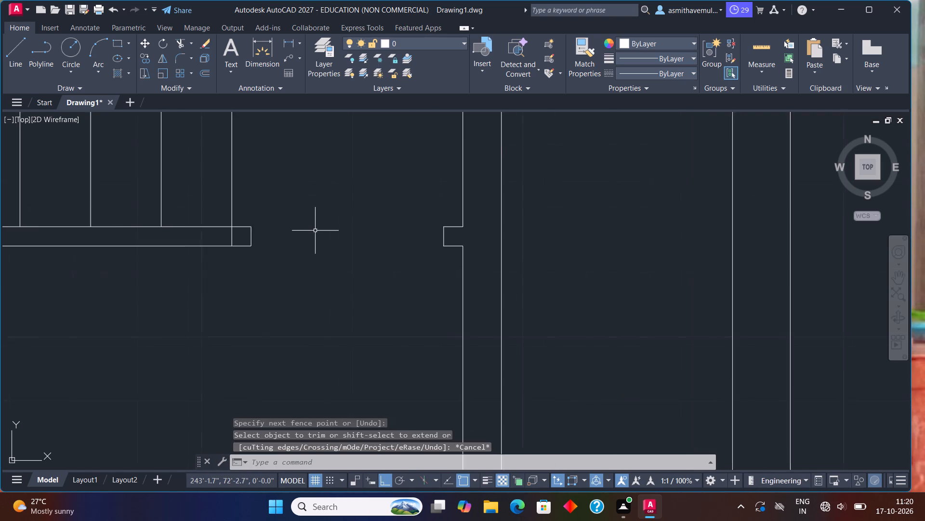
scroll(315, 231, down, 1)
text(REC)
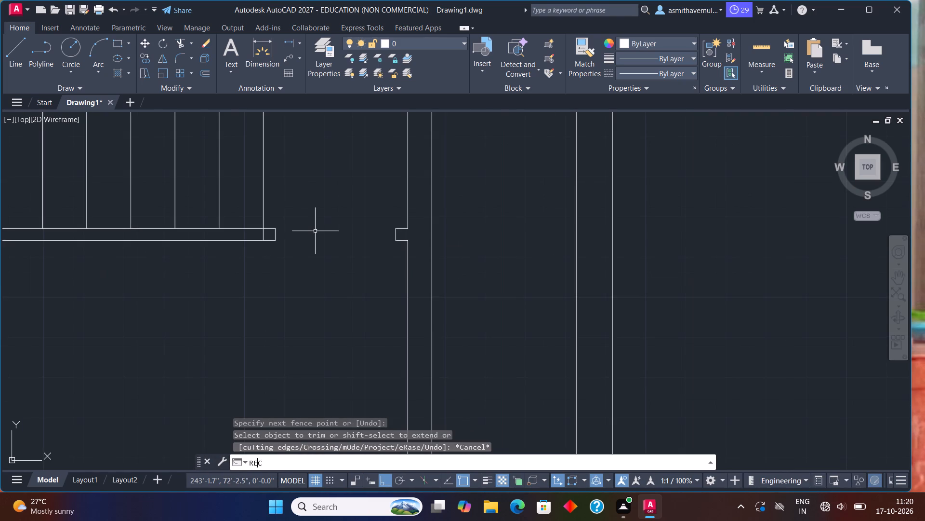
key(Return)
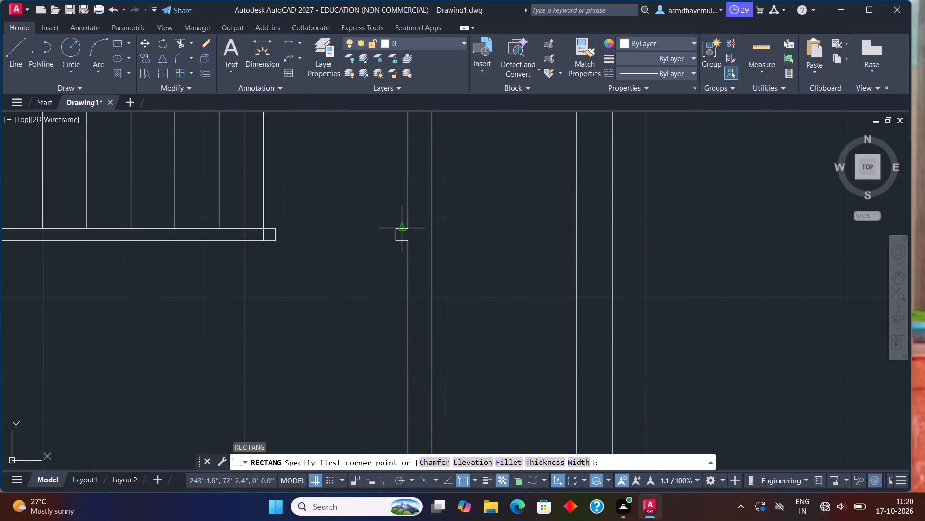
drag(396, 231, 390, 227)
scroll(357, 194, down, 2)
middle_drag(357, 194, 353, 267)
key(d)
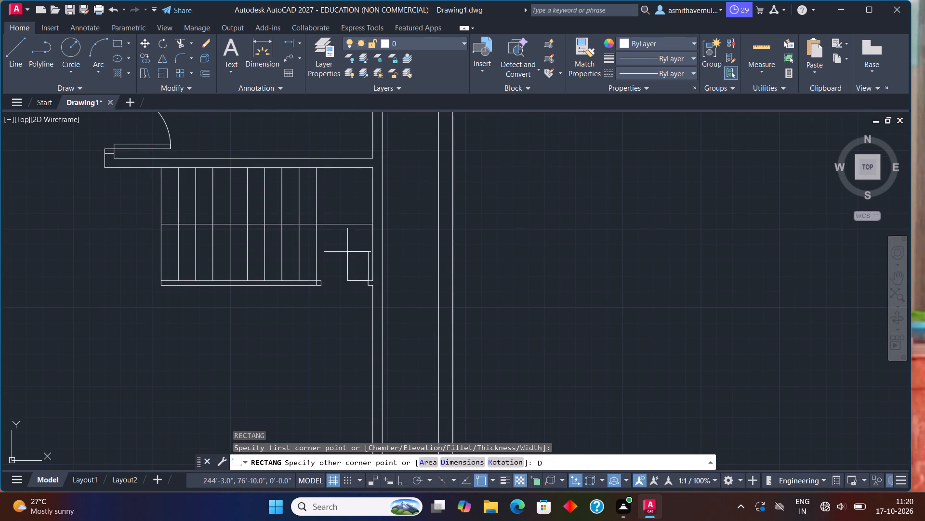
key(Return)
key(2)
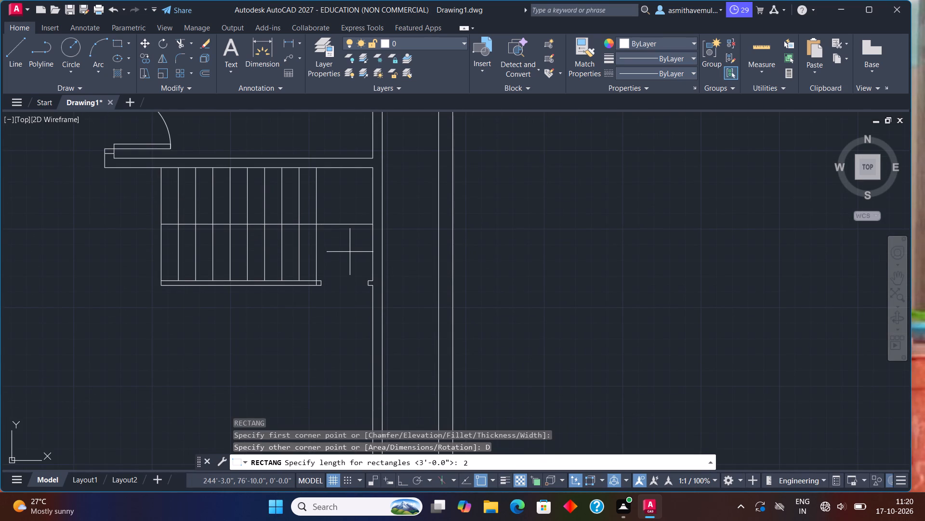
key(apostrophe)
key(BackSpace)
key(BackSpace)
text(3")
key(Return)
key(2)
text('6")
key(Return)
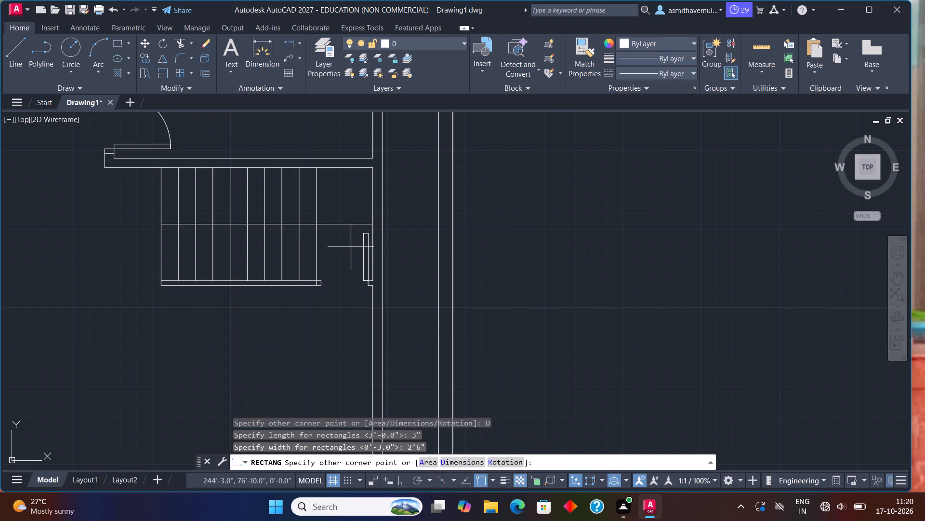
click(351, 247)
Draw the door swing as a three-point arc through the leaf's upper right and upper left corners to the left jamb's upper corner.
key(a)
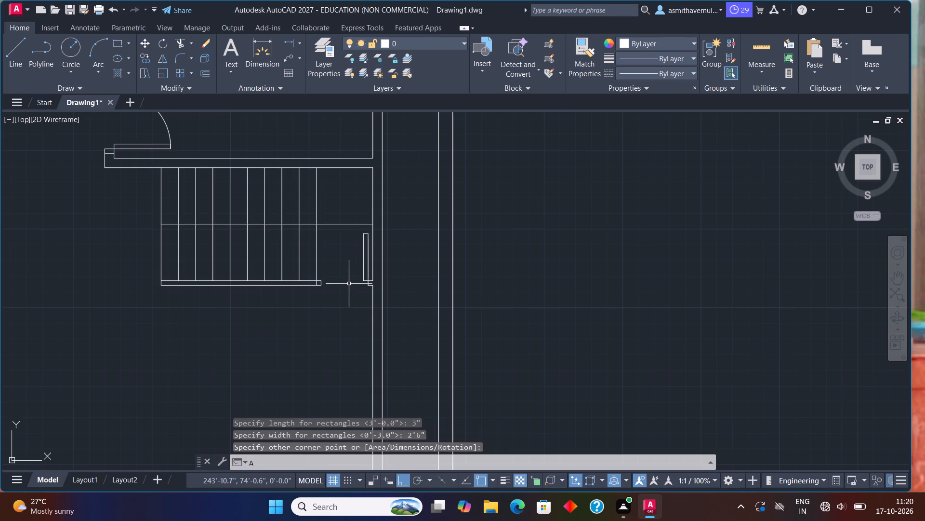
text(RC)
scroll(349, 283, up, 1)
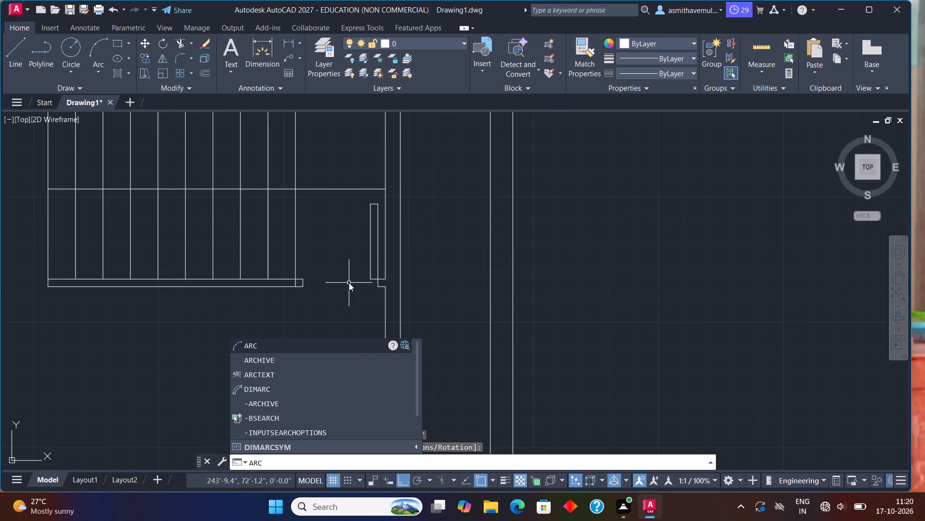
middle_drag(349, 283, 349, 293)
key(Return)
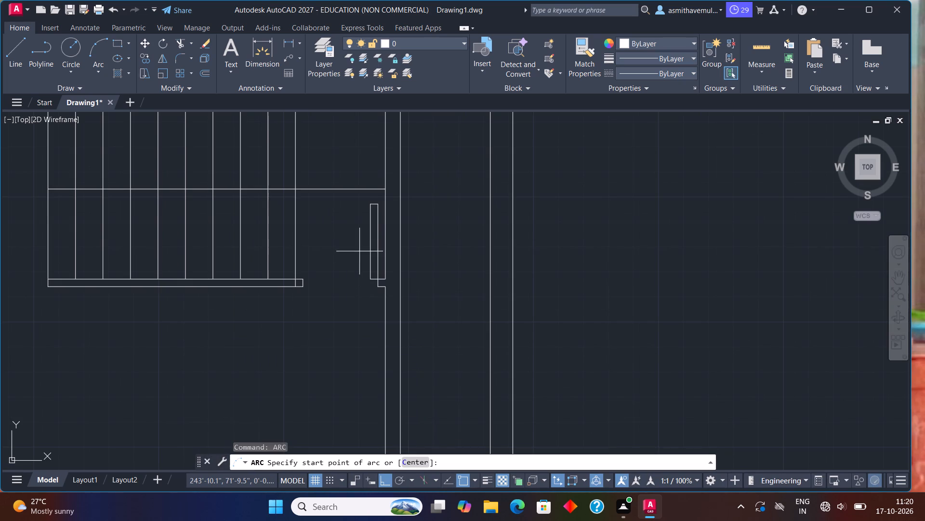
middle_drag(359, 249, 353, 322)
scroll(352, 298, up, 2)
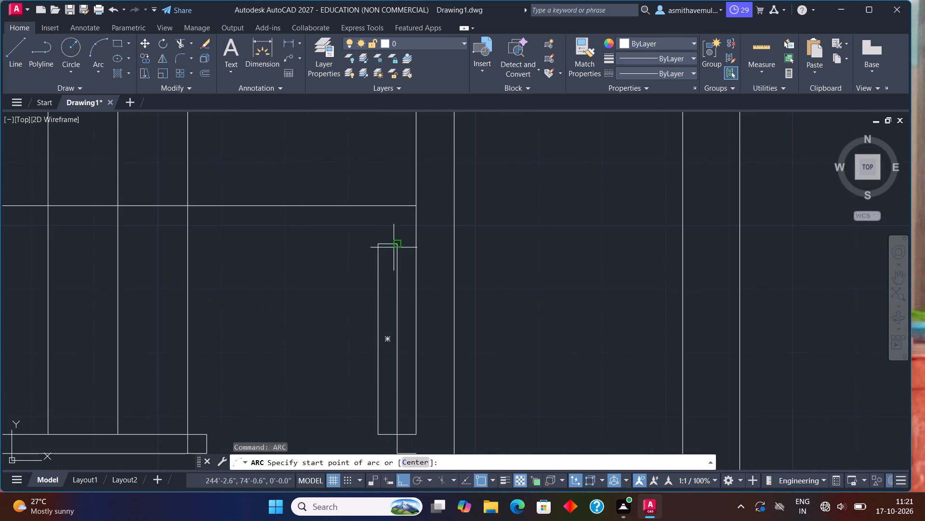
click(397, 245)
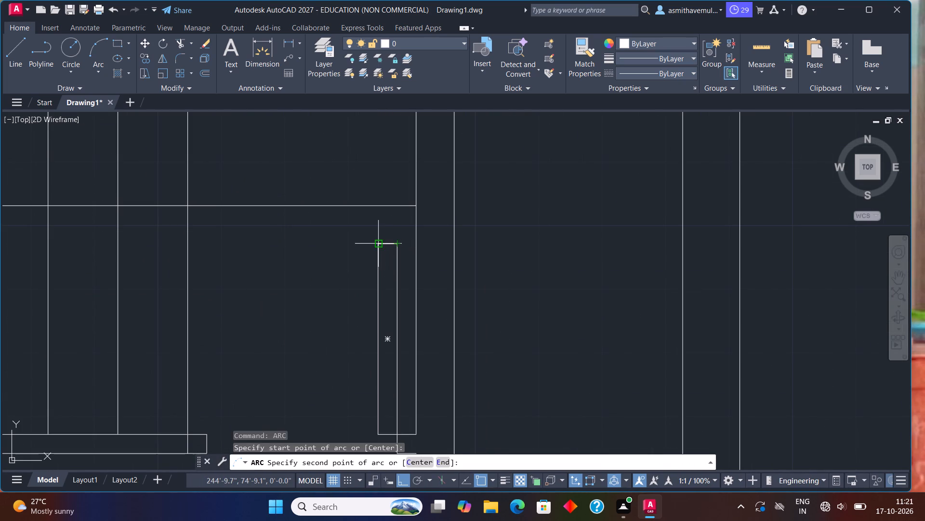
click(381, 246)
click(203, 433)
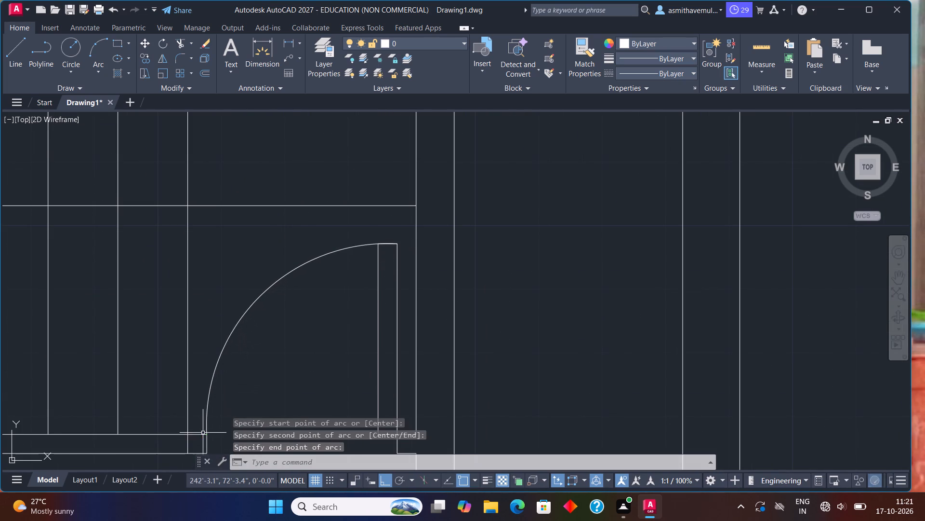
Draw a short vertical line across the bottom outer wall, right of centre in the middle room of the lowest row.
scroll(259, 368, down, 2)
middle_drag(265, 382, 318, 349)
scroll(318, 349, down, 2)
scroll(319, 356, up, 1)
middle_drag(320, 356, 364, 326)
scroll(364, 326, down, 2)
middle_drag(356, 369, 374, 347)
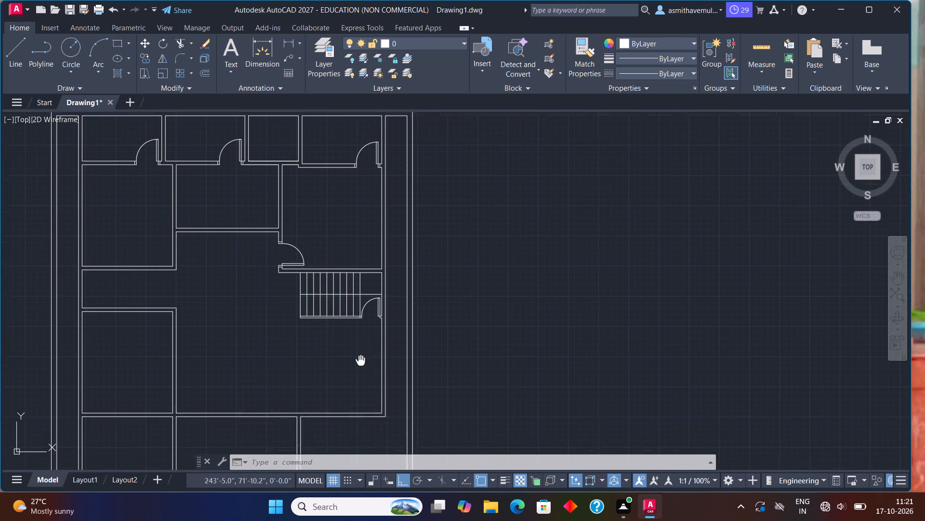
middle_drag(374, 347, 427, 312)
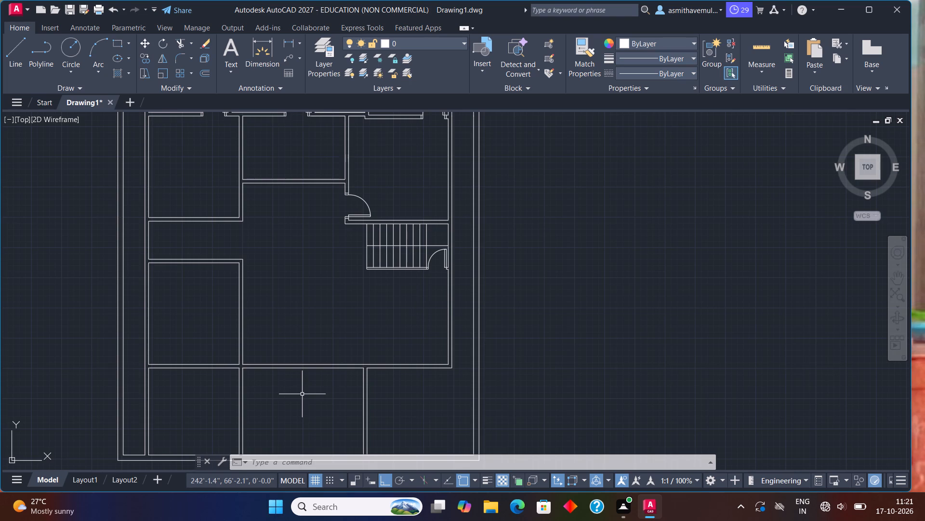
scroll(304, 400, down, 1)
middle_drag(316, 423, 332, 350)
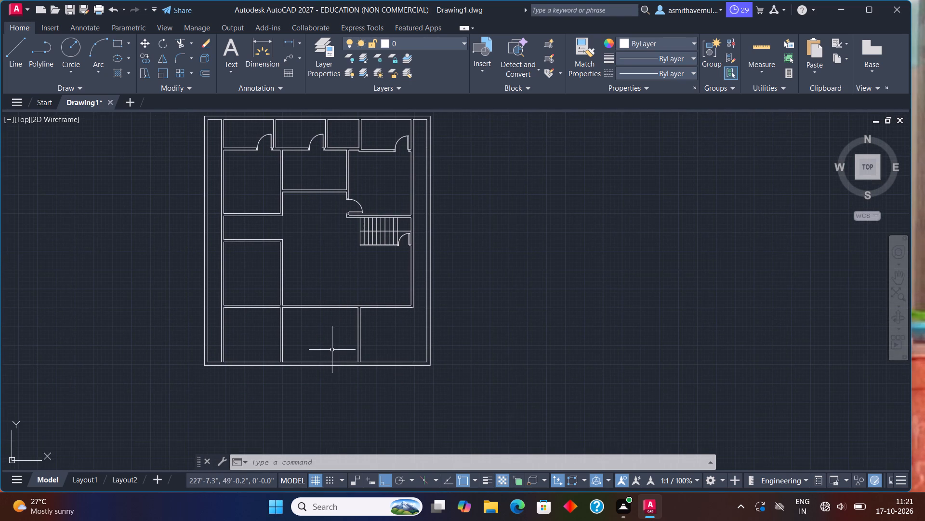
scroll(324, 369, up, 2)
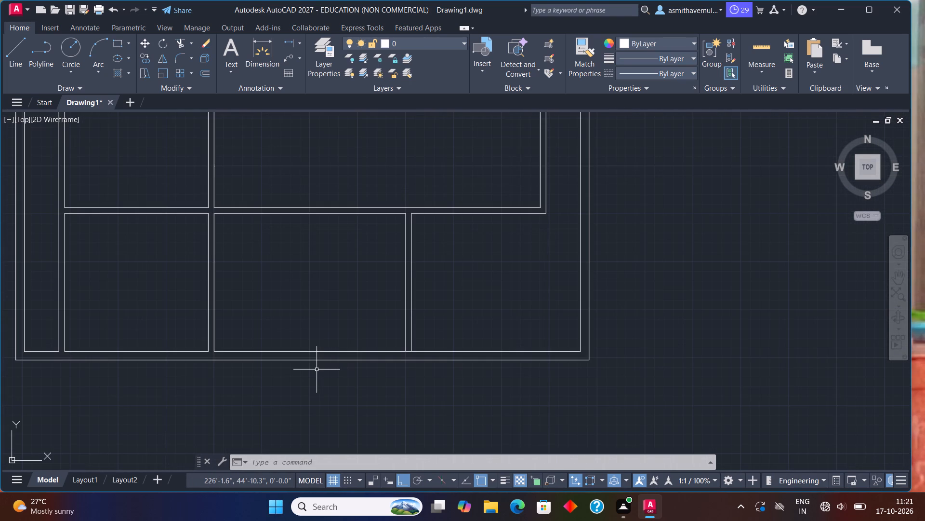
key(l)
key(Return)
scroll(320, 365, up, 1)
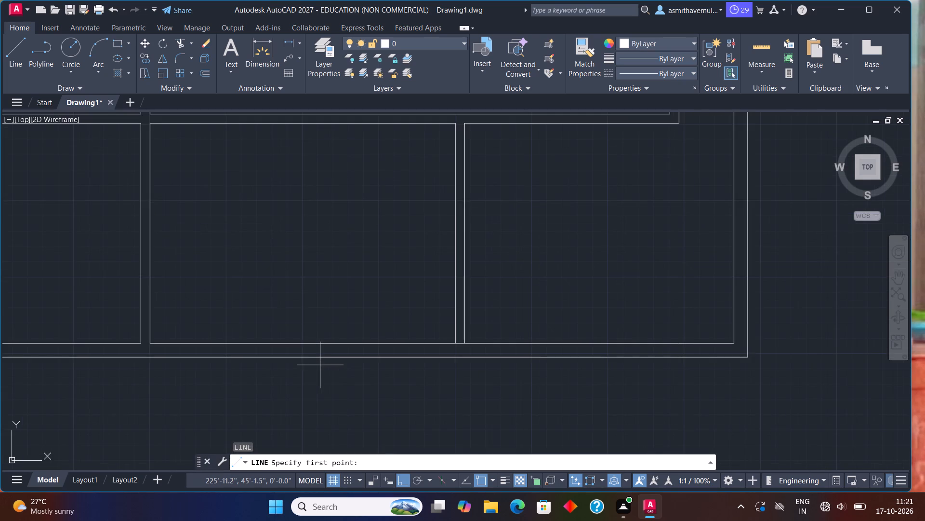
click(367, 343)
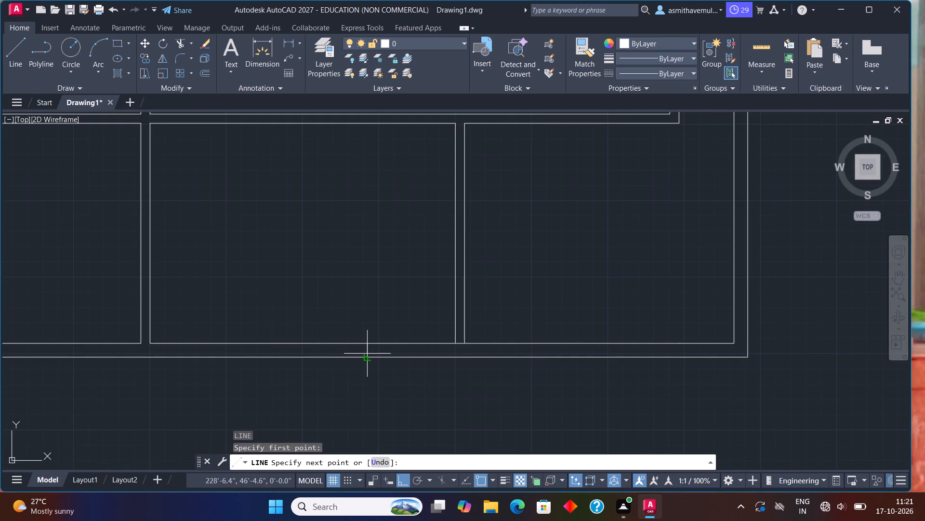
click(367, 357)
key(Escape)
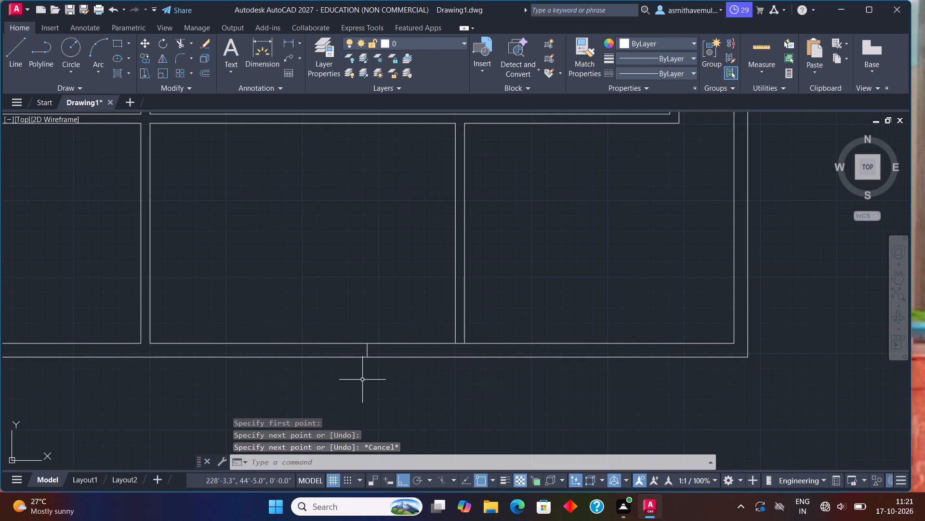
Offset the short line 3' to the left twice across the bottom wall, to lay out a double-door opening.
key(o)
key(Return)
text(3')
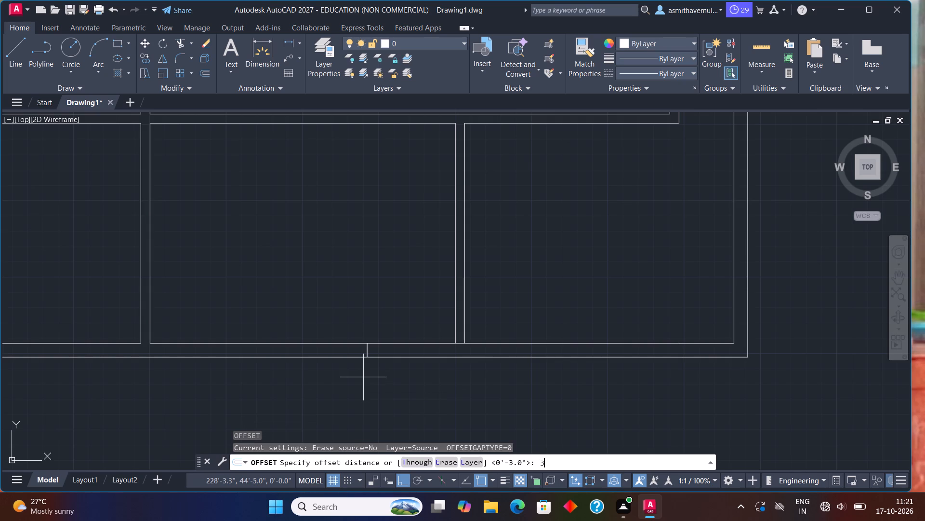
key(Return)
scroll(371, 358, up, 1)
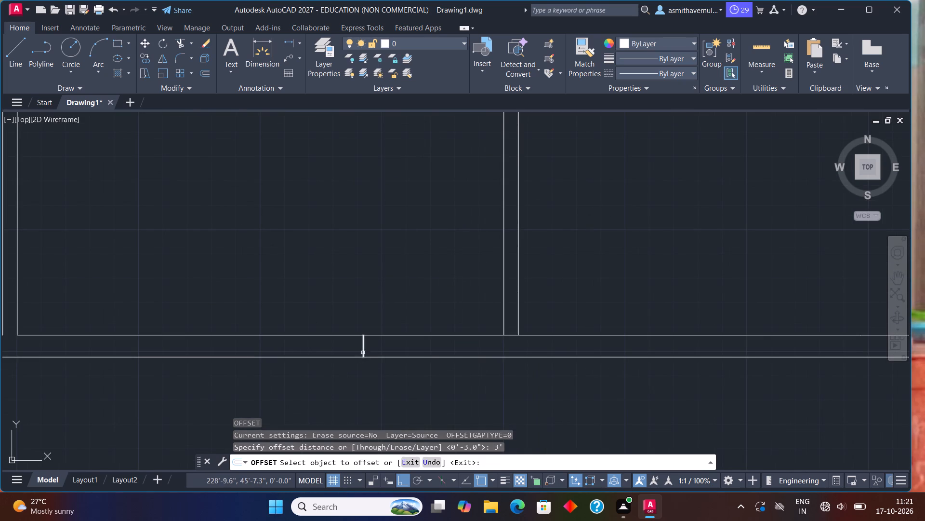
click(364, 352)
click(349, 353)
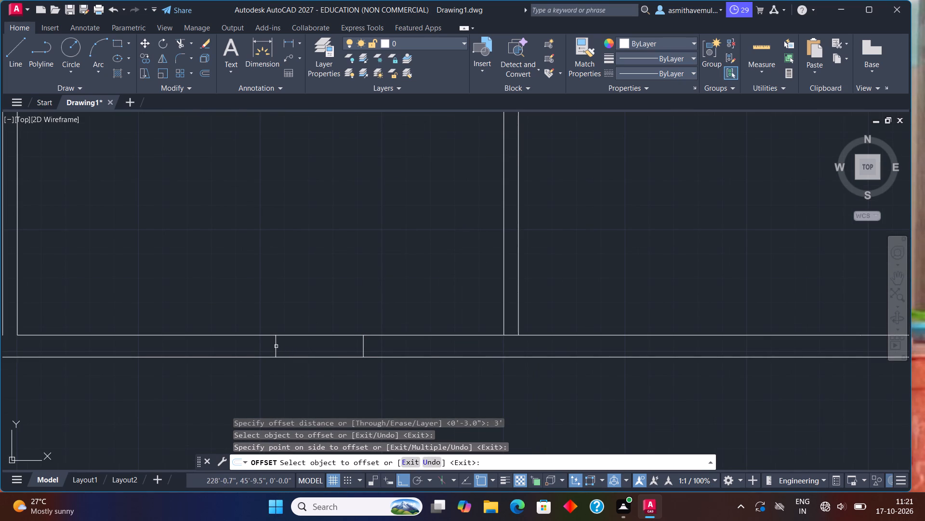
click(274, 346)
click(201, 345)
key(Escape)
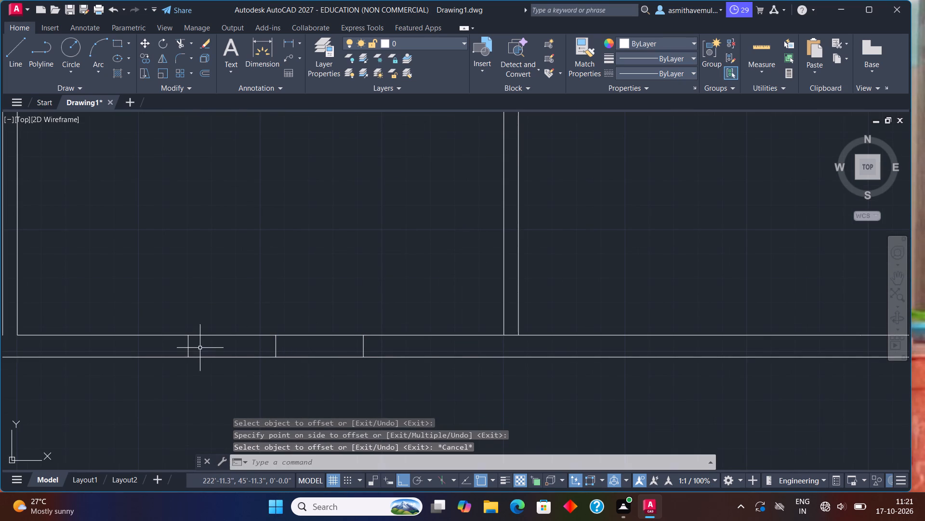
Offset the opening's two end lines 3" outward, one to the right and one to the left, as jambs.
scroll(200, 348, down, 1)
middle_drag(201, 352, 250, 324)
scroll(251, 325, up, 1)
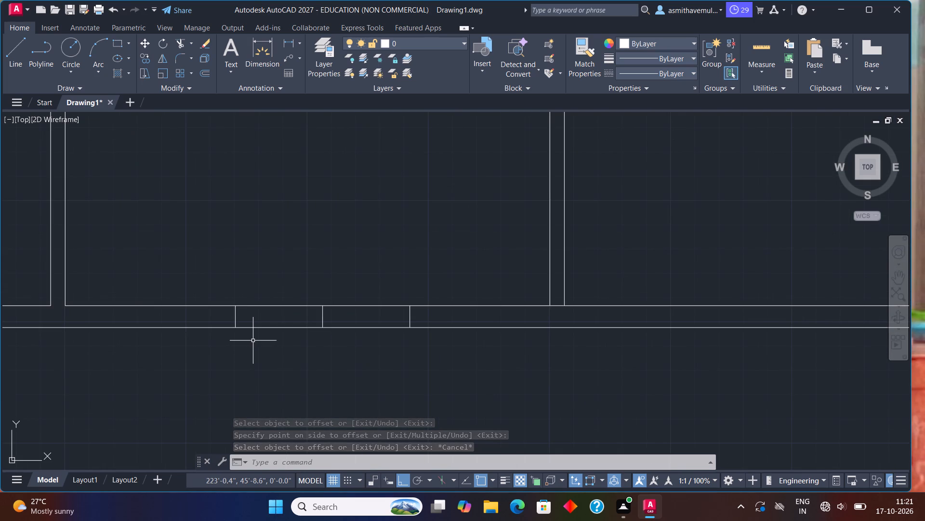
key(o)
key(Return)
key(3)
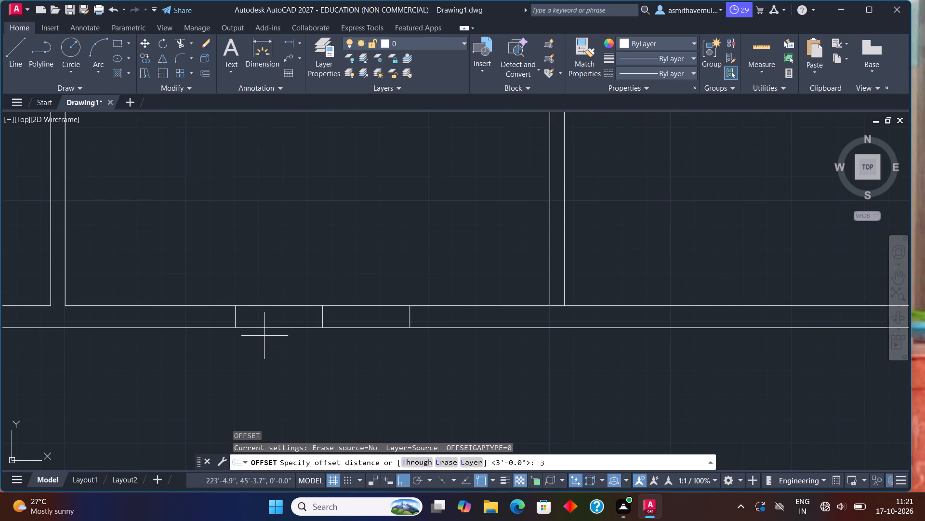
key(shift+quotedbl)
key(Return)
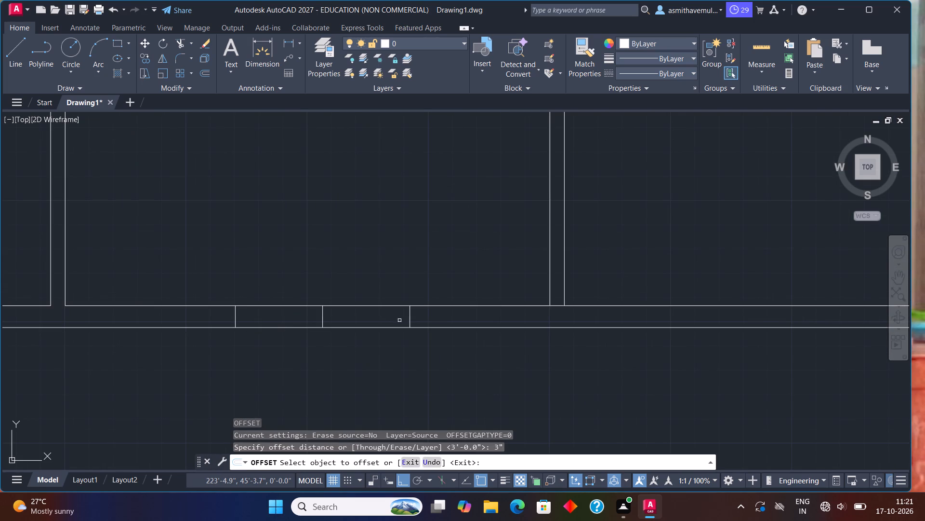
click(410, 319)
click(444, 317)
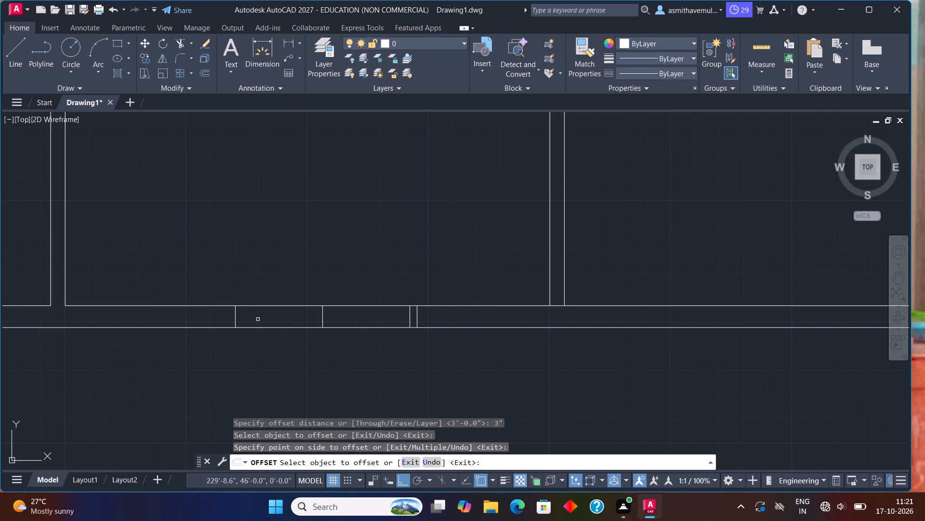
click(235, 315)
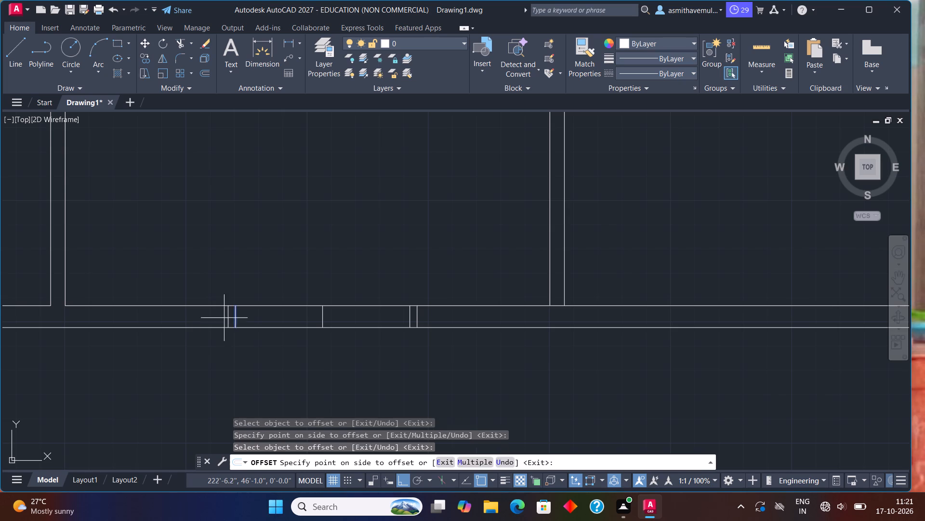
click(202, 323)
key(Escape)
Trim both bottom wall lines on each side of the middle line to open the double doorway.
key(t)
text(RIM)
key(Return)
drag(350, 358, 350, 274)
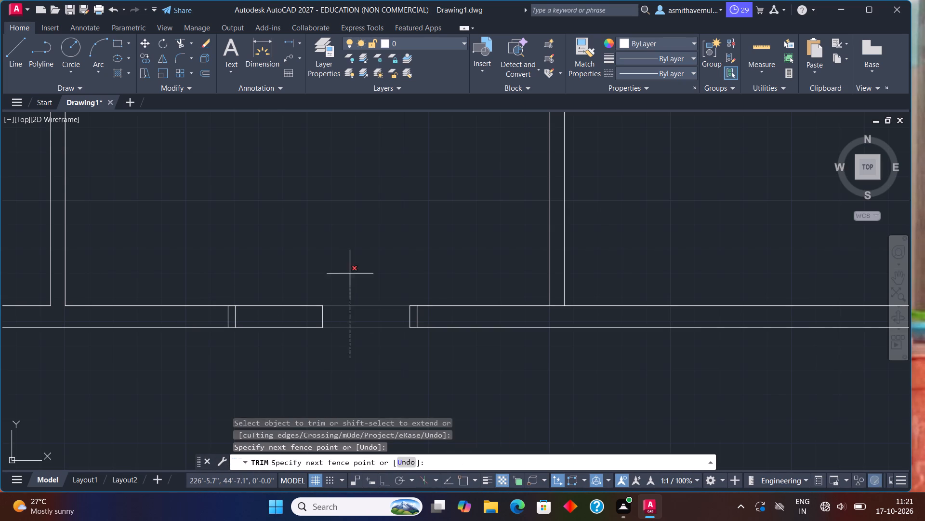
drag(322, 381, 298, 279)
key(Escape)
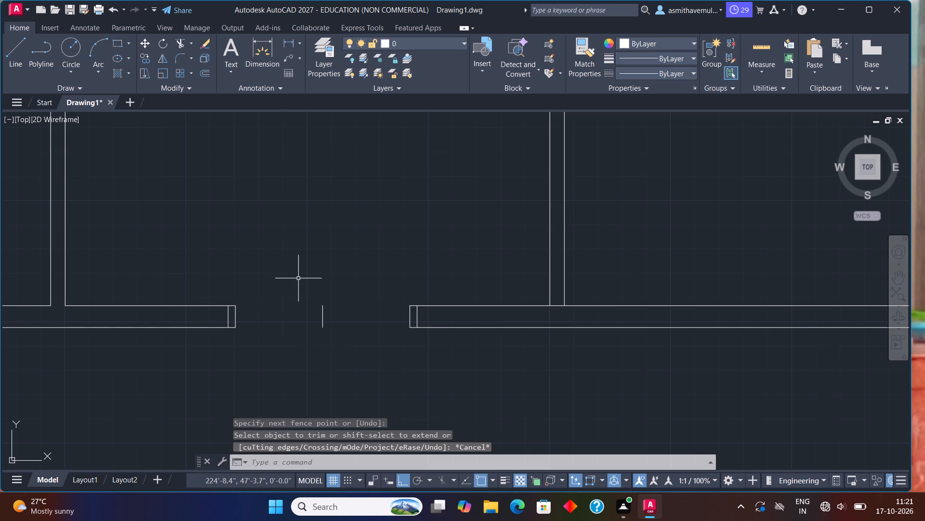
Draw a 3" by 3' rectangle as the left door leaf, going up and right from the left jamb's upper right corner.
text(REC)
key(Return)
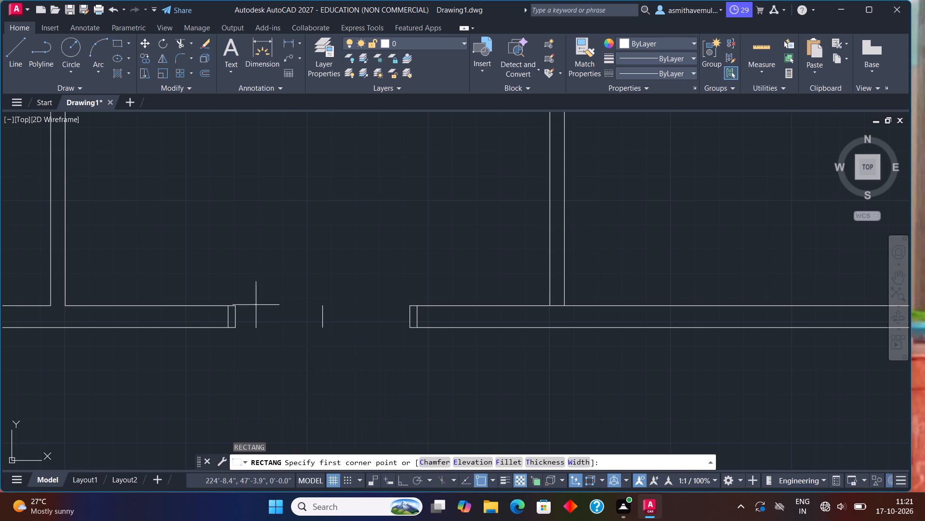
click(238, 308)
scroll(279, 264, down, 1)
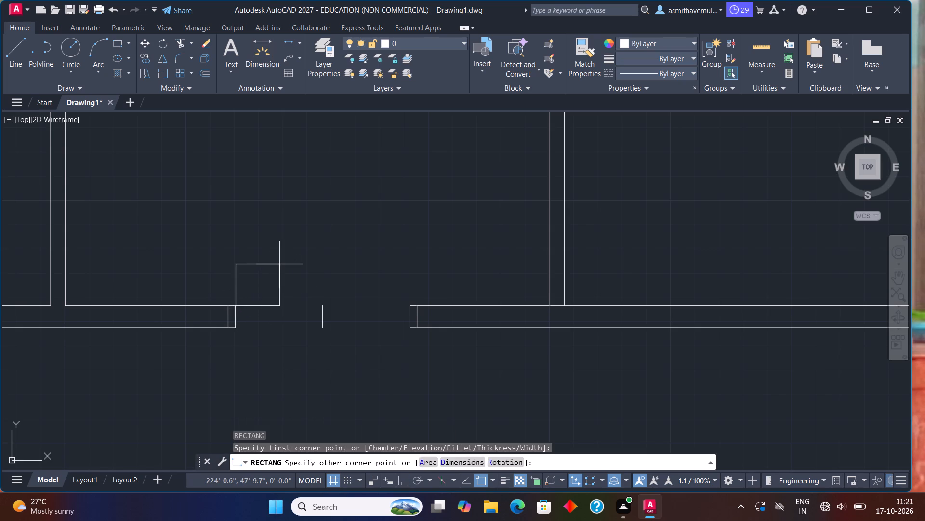
key(d)
key(Return)
text(3")
key(Return)
text(3')
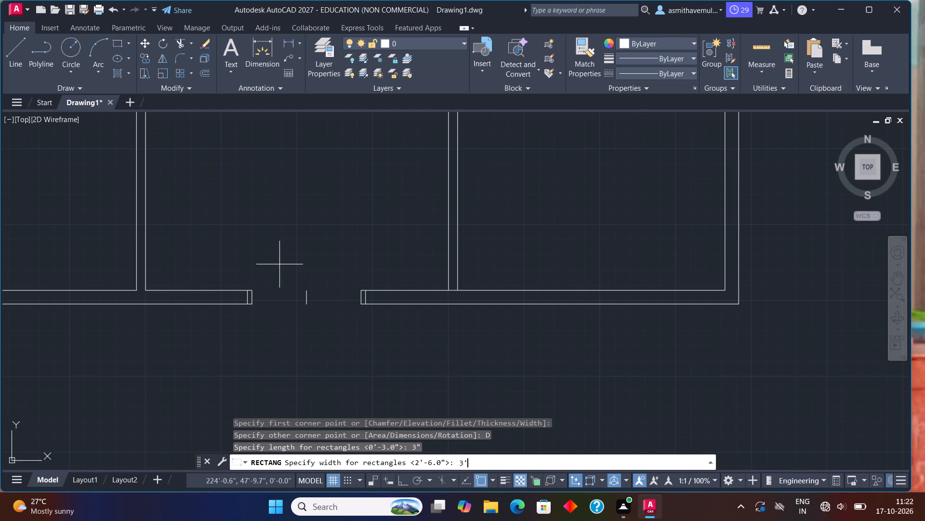
key(Return)
click(279, 263)
Draw the left door swing as a three-point arc through the leaf's upper left and upper right corners to the middle line's upper end.
middle_drag(277, 263, 277, 304)
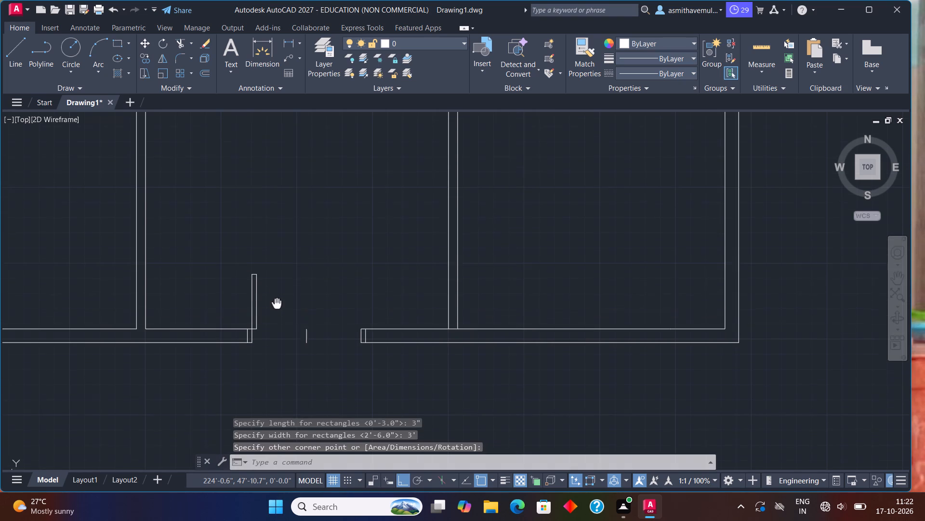
middle_drag(277, 304, 277, 305)
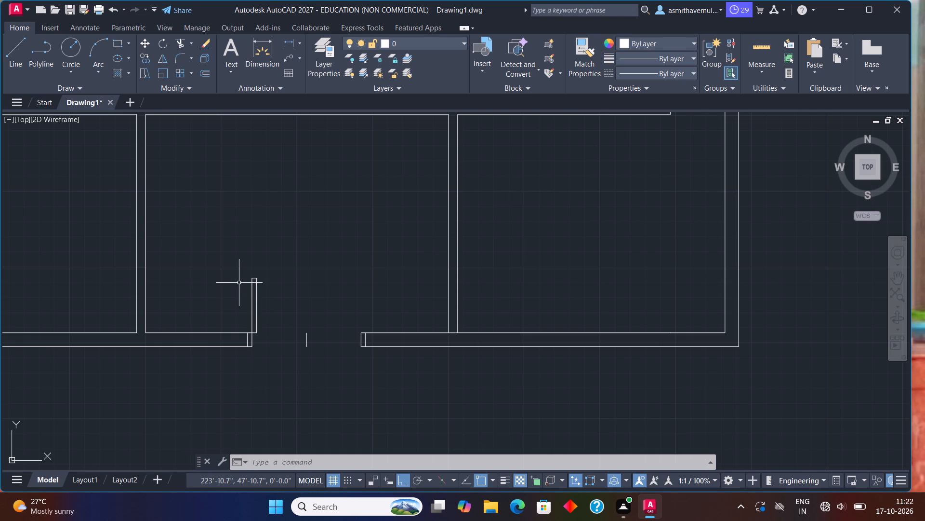
scroll(252, 288, up, 1)
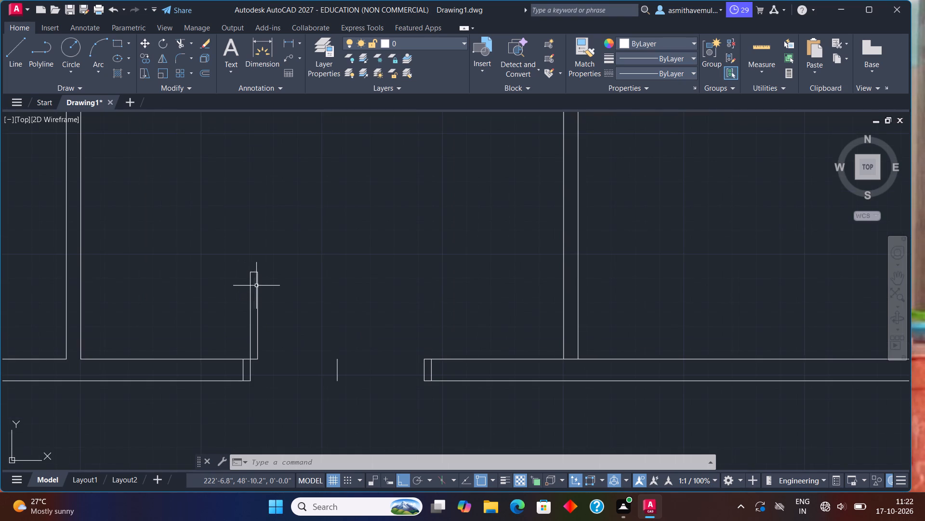
text(ARC)
key(Return)
scroll(277, 285, up, 1)
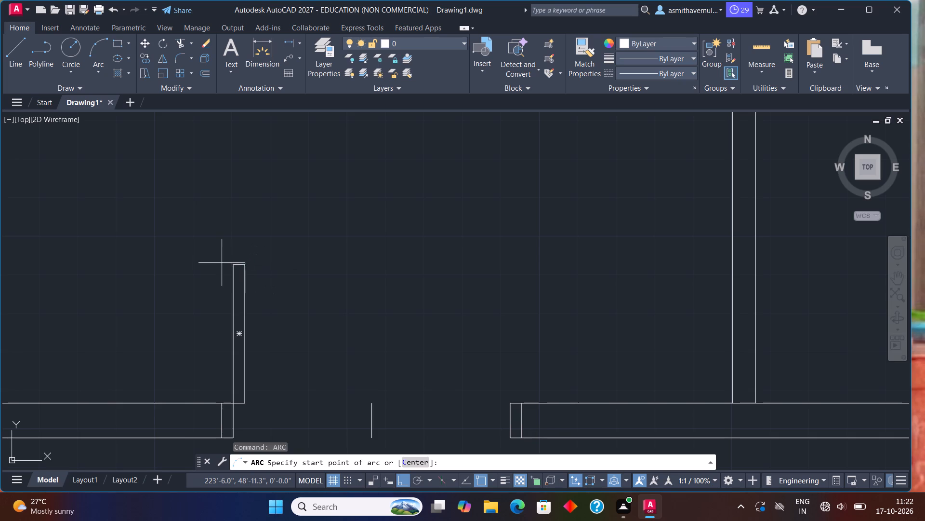
click(234, 265)
click(245, 267)
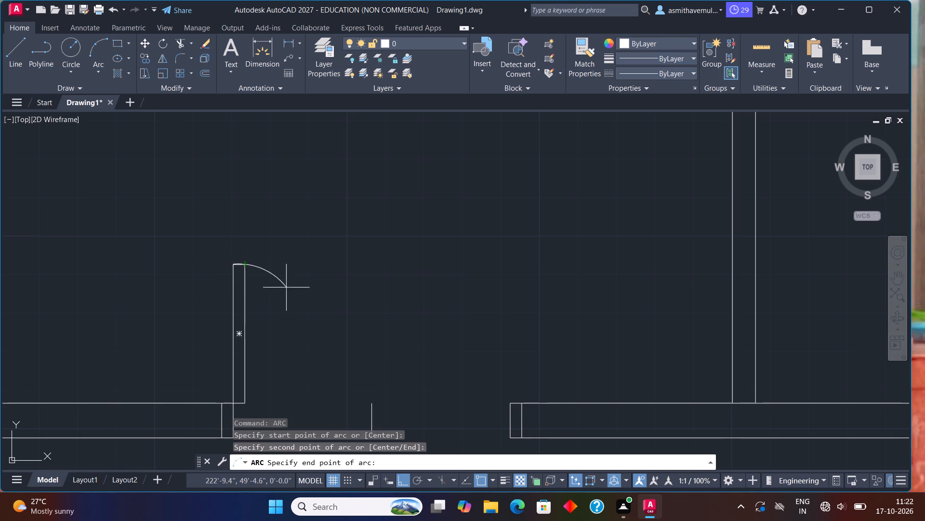
click(373, 401)
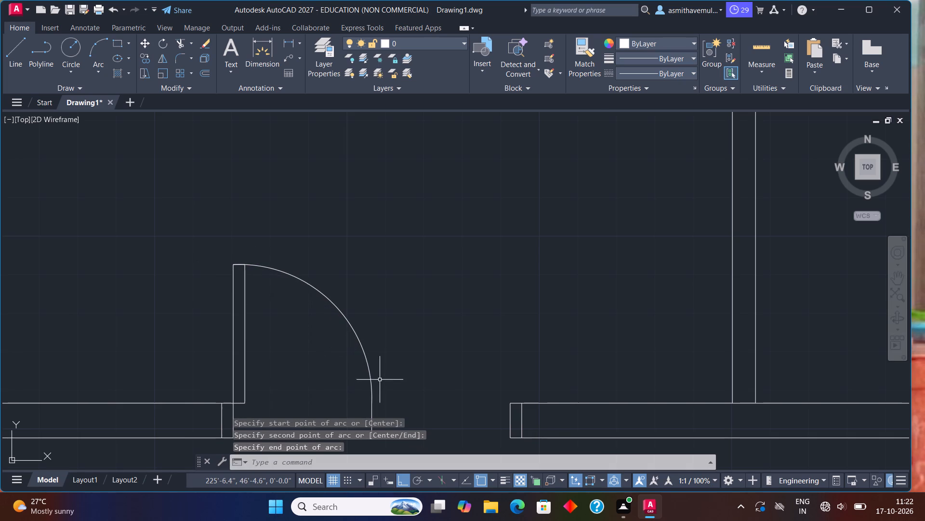
Draw a 3" by 3' rectangle as the right door leaf, going up and left from the right jamb's upper left corner.
scroll(381, 373, down, 1)
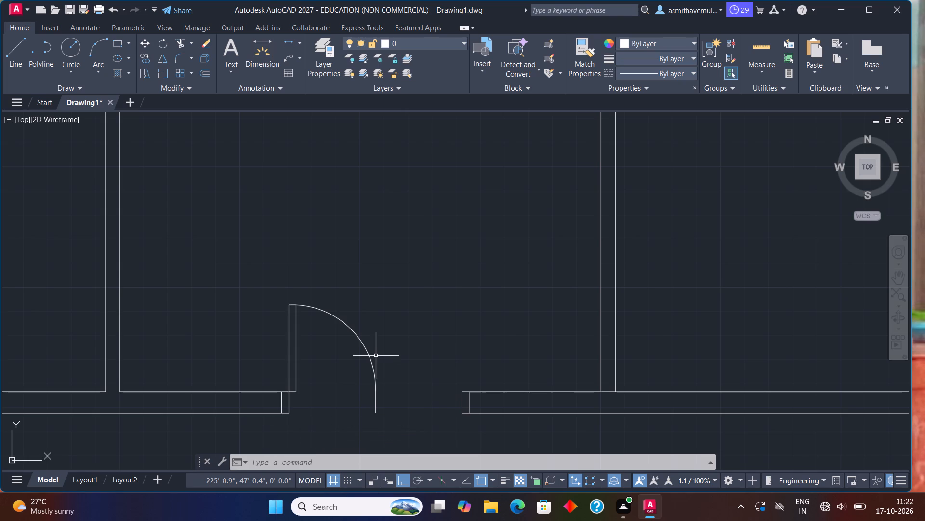
text(RE)
key(c)
key(Return)
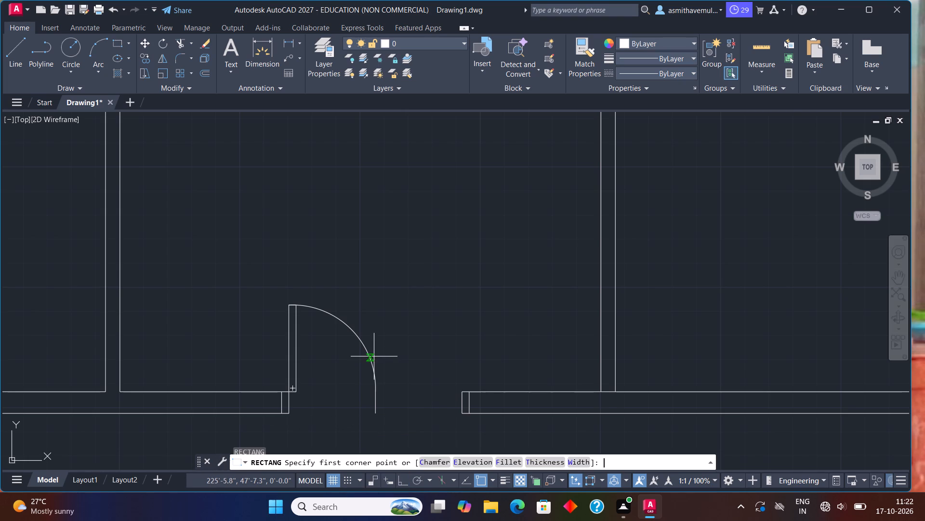
click(464, 388)
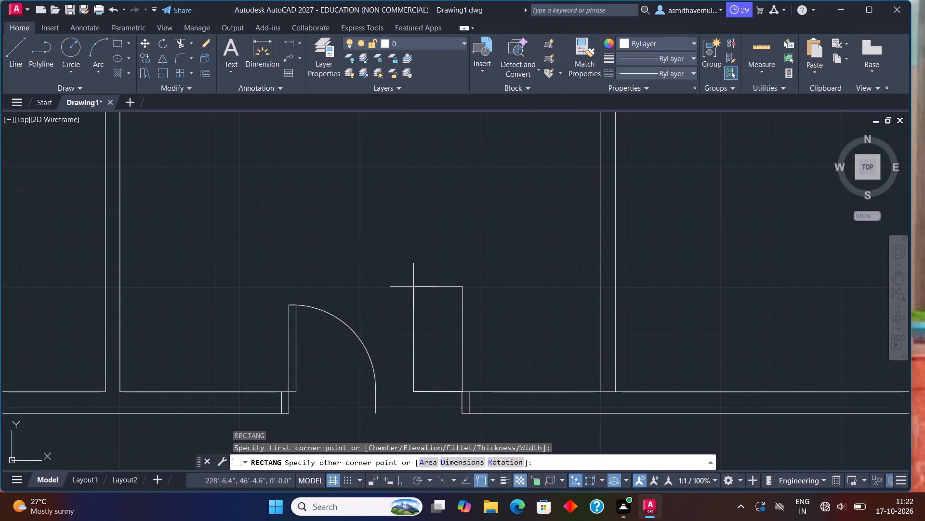
key(x)
key(BackSpace)
key(d)
key(Return)
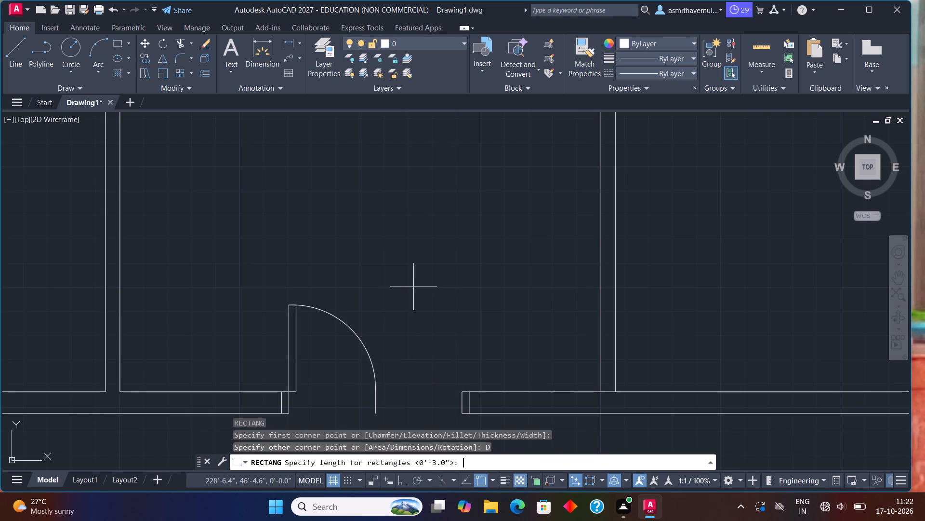
text(3")
key(Return)
text(3')
key(Return)
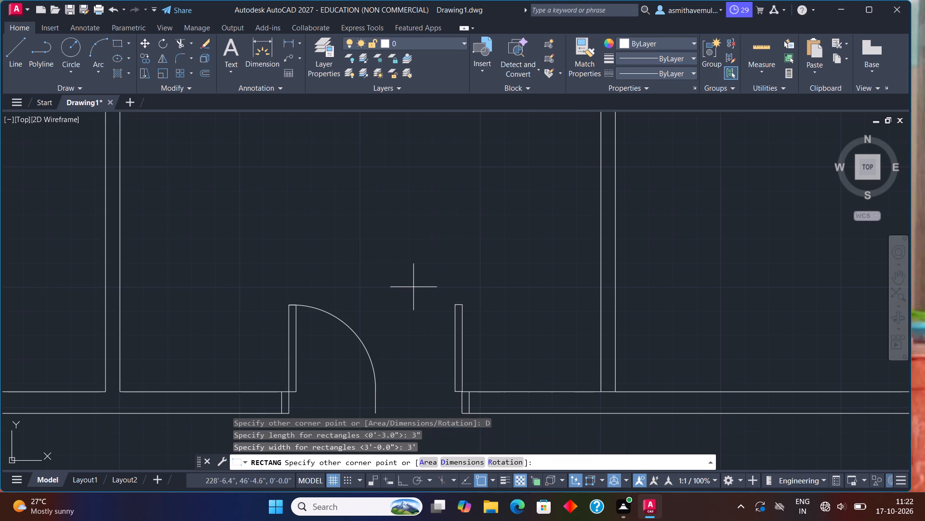
click(413, 287)
Draw the right door swing as a three-point arc through the leaf's upper right and upper left corners to the middle line's upper end.
middle_drag(413, 338, 412, 278)
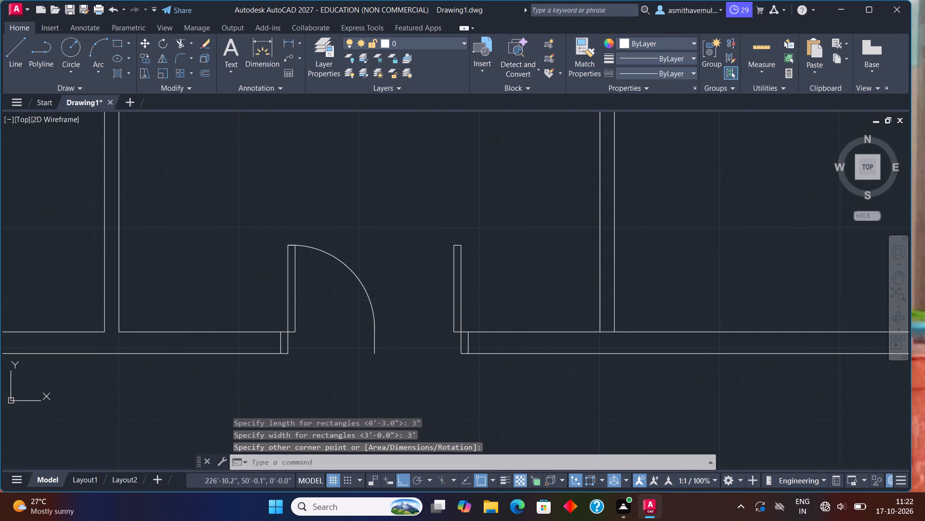
text(ARC)
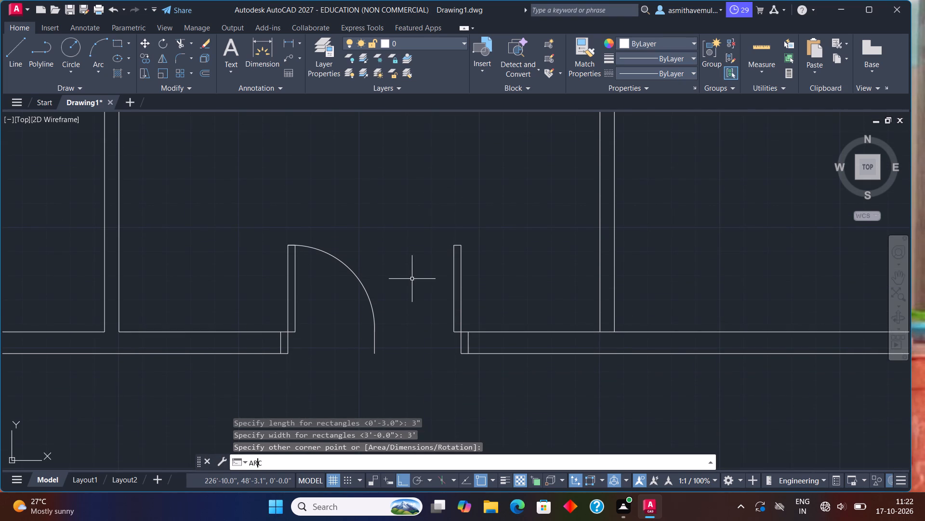
key(Return)
scroll(416, 274, up, 1)
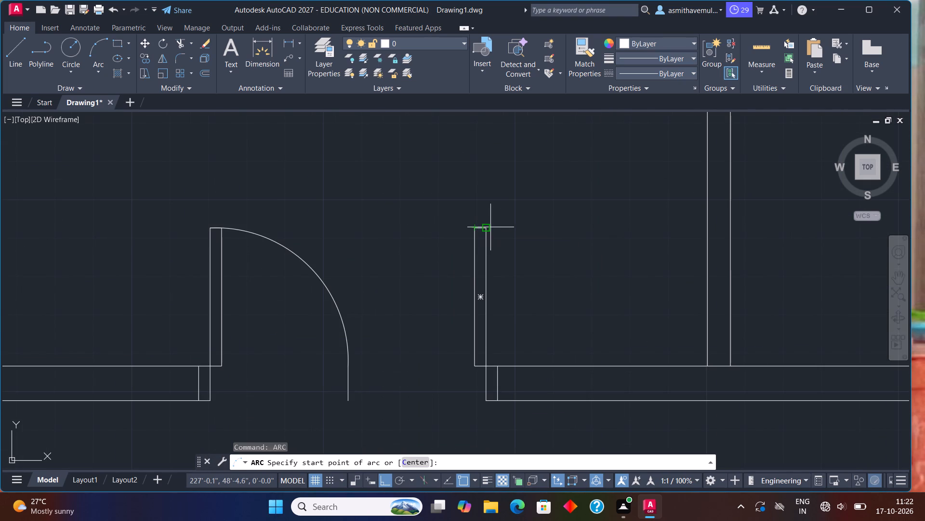
click(487, 227)
click(474, 225)
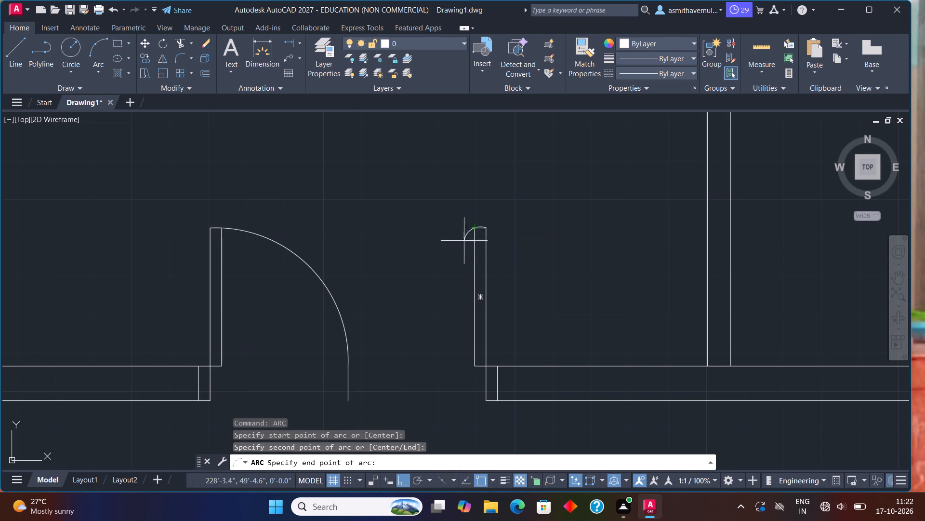
click(348, 362)
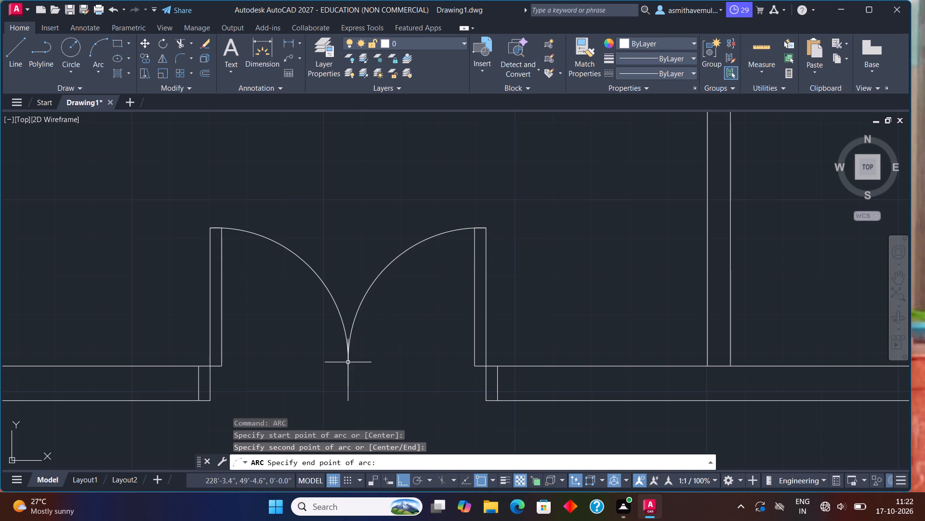
Delete the short vertical middle line between the two door swings.
drag(373, 384, 319, 391)
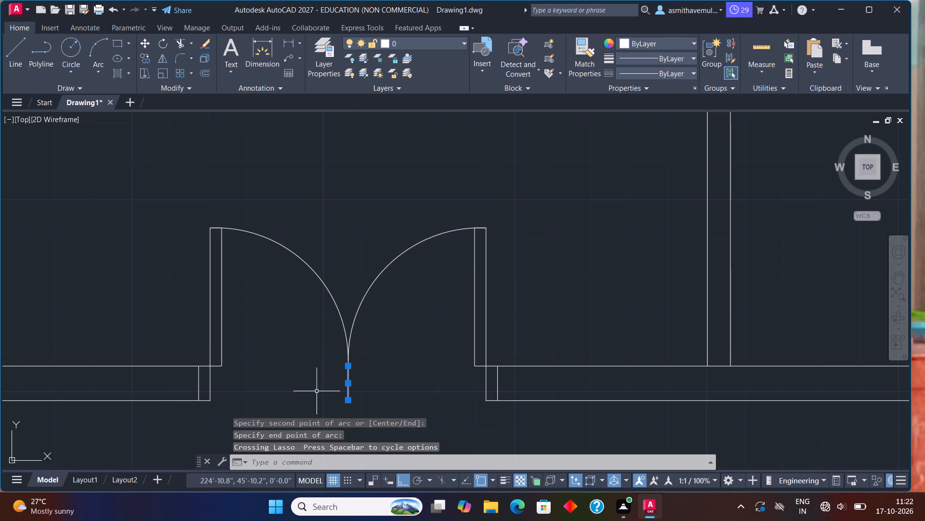
key(Delete)
Draw a line across the vertical interior wall, starting 3" below the lower right corner of its junction with the horizontal wall.
scroll(343, 363, down, 2)
middle_drag(342, 366, 431, 411)
scroll(382, 333, down, 1)
middle_drag(344, 303, 440, 358)
scroll(398, 288, up, 1)
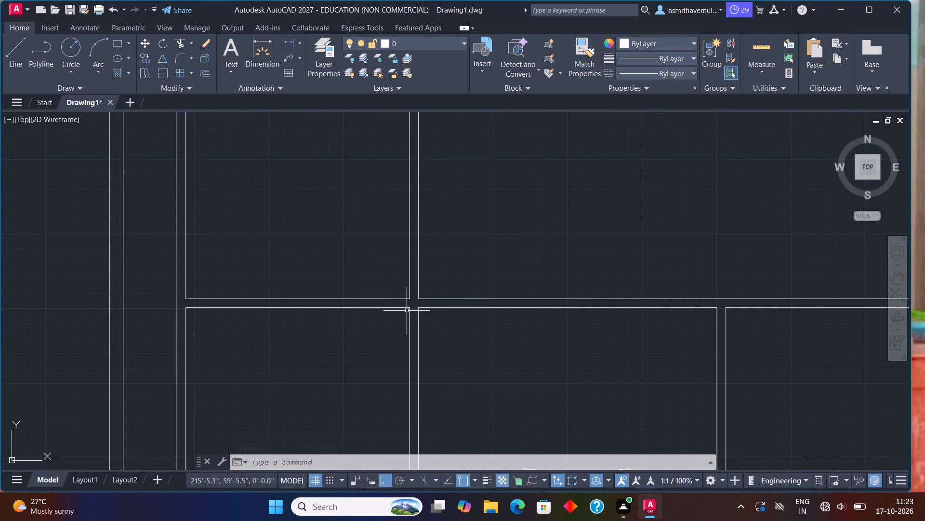
key(l)
key(Return)
text(FR)
text(OM)
key(Return)
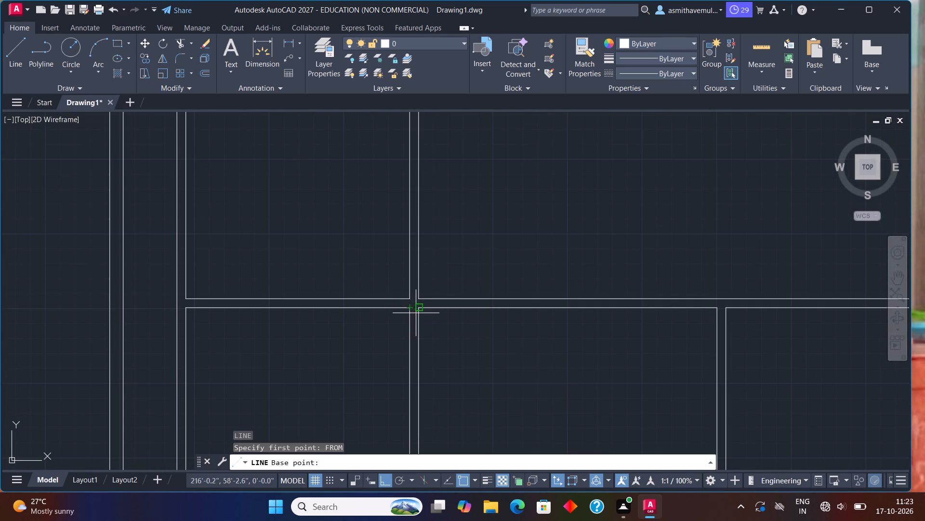
click(416, 310)
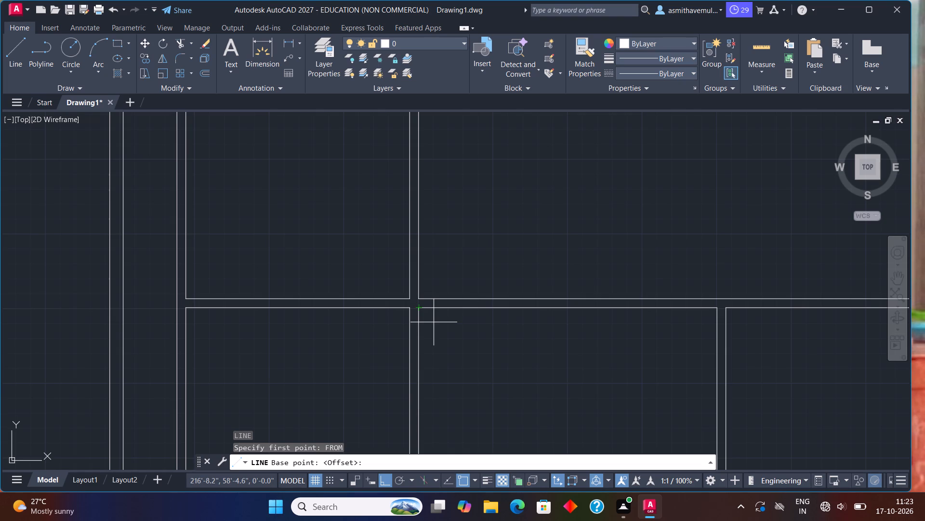
text(@0,-3")
key(Return)
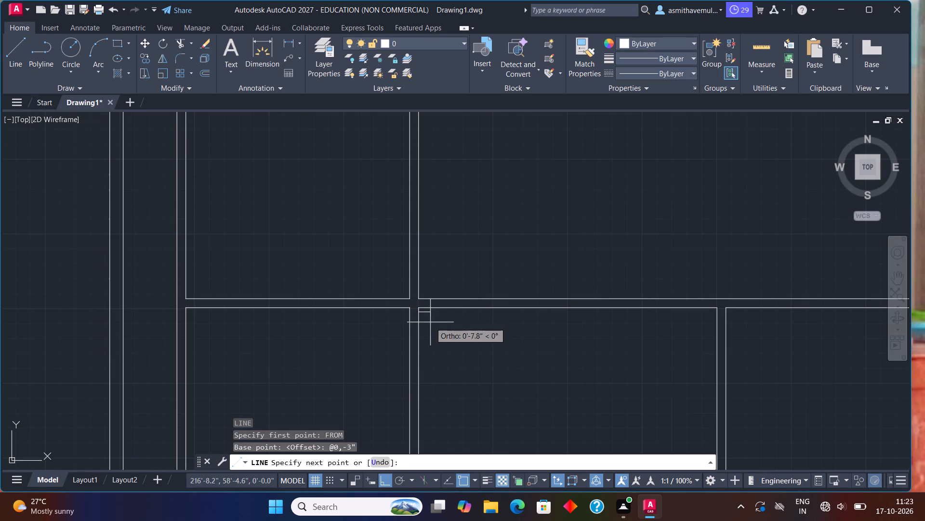
scroll(428, 321, up, 1)
click(399, 309)
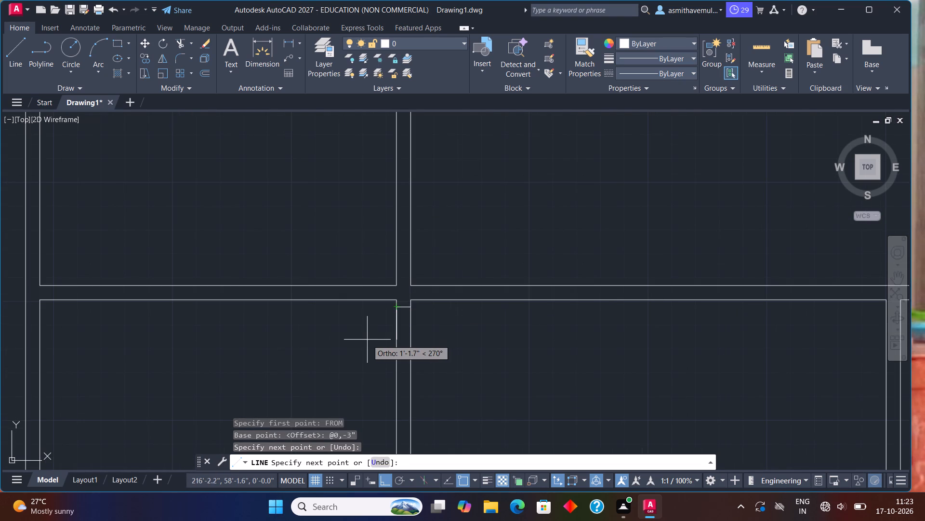
key(Escape)
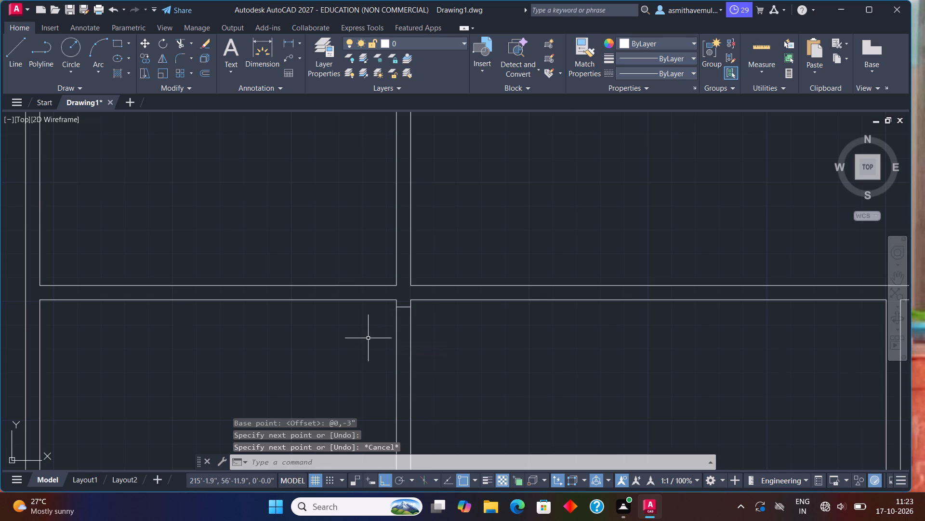
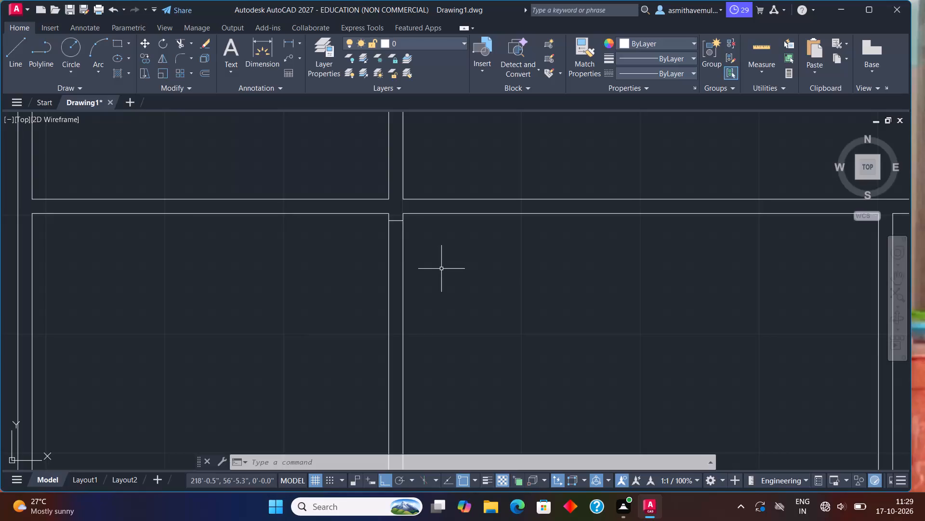
Offset the short line across the vertical interior wall 3" downward to form the upper door jamb.
key(Return)
text(3")
key(Return)
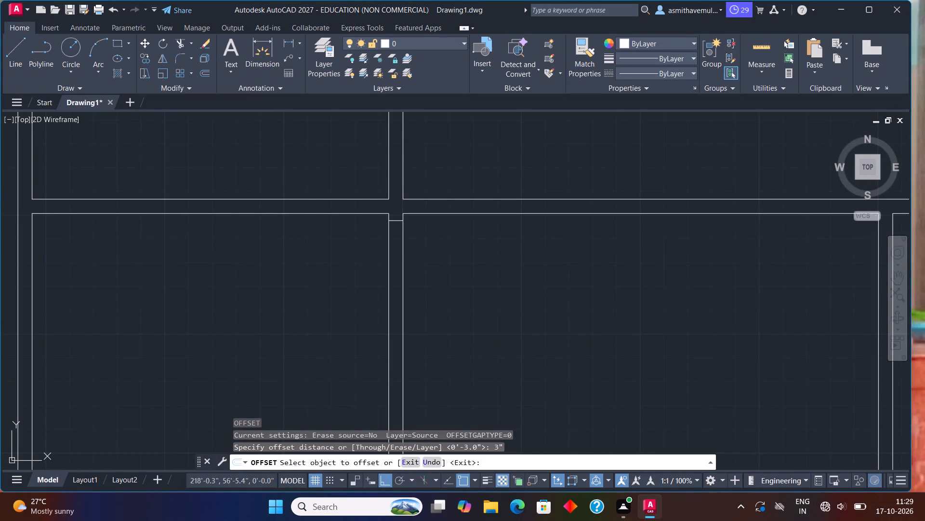
click(396, 221)
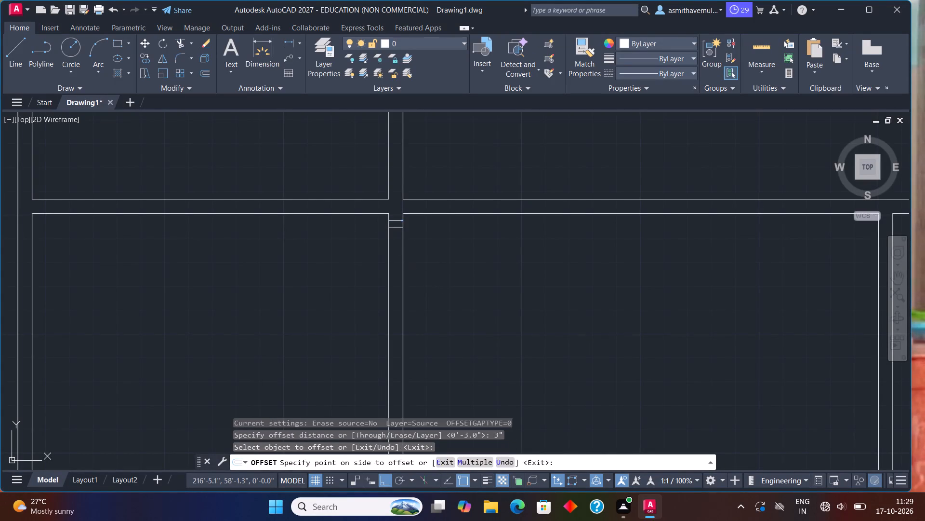
click(414, 265)
key(Escape)
Offset the upper jamb's lower line 3' downward along the vertical wall to mark the door opening's width.
key(o)
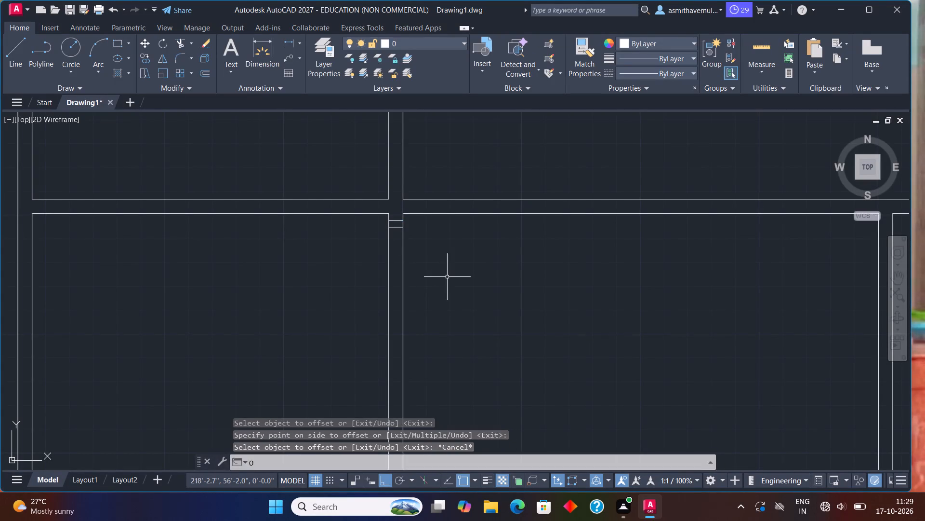
key(Return)
text(3')
key(Return)
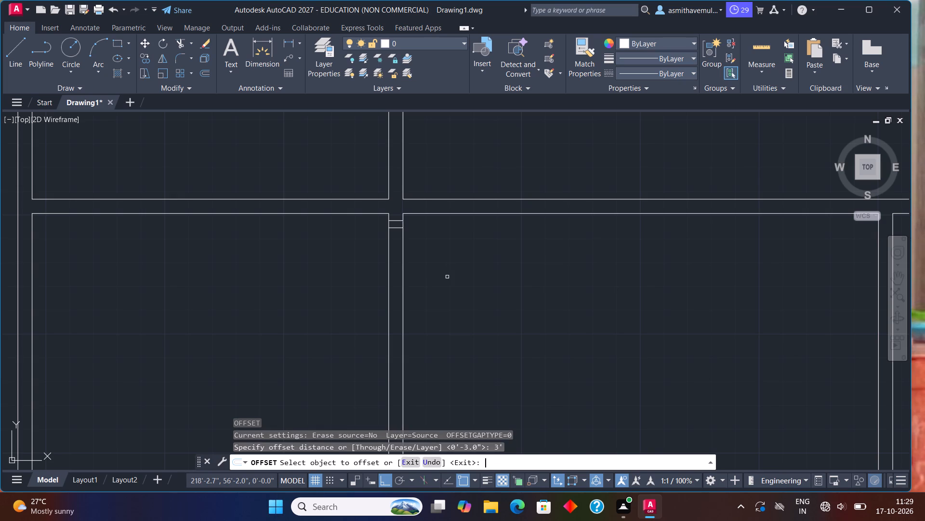
scroll(408, 235, up, 1)
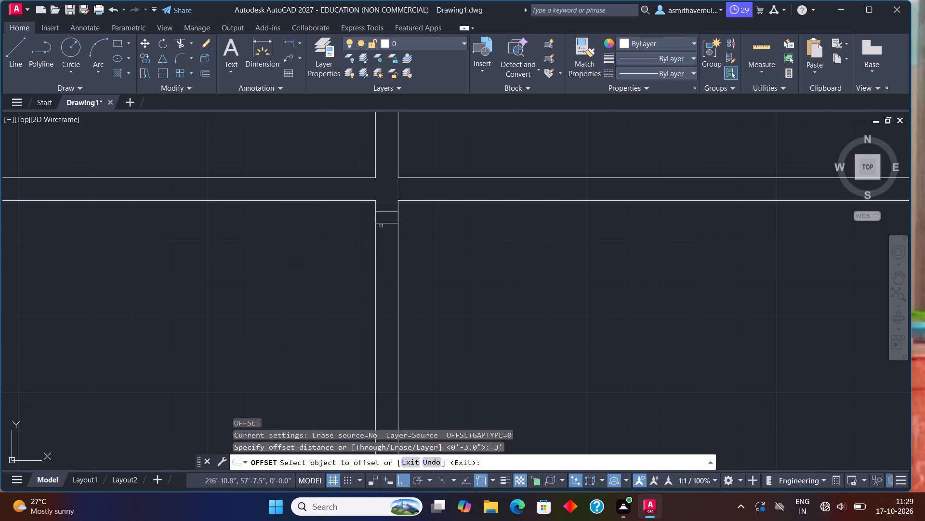
click(382, 222)
click(396, 275)
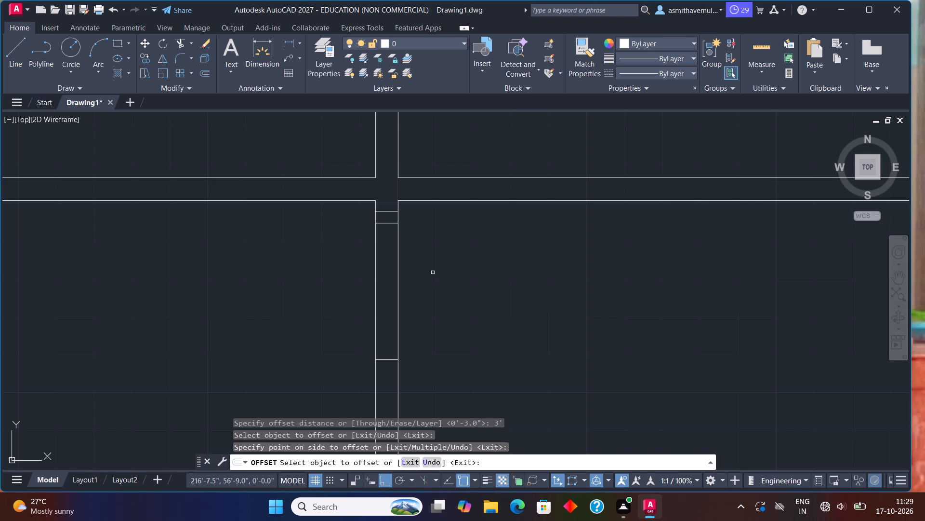
key(Escape)
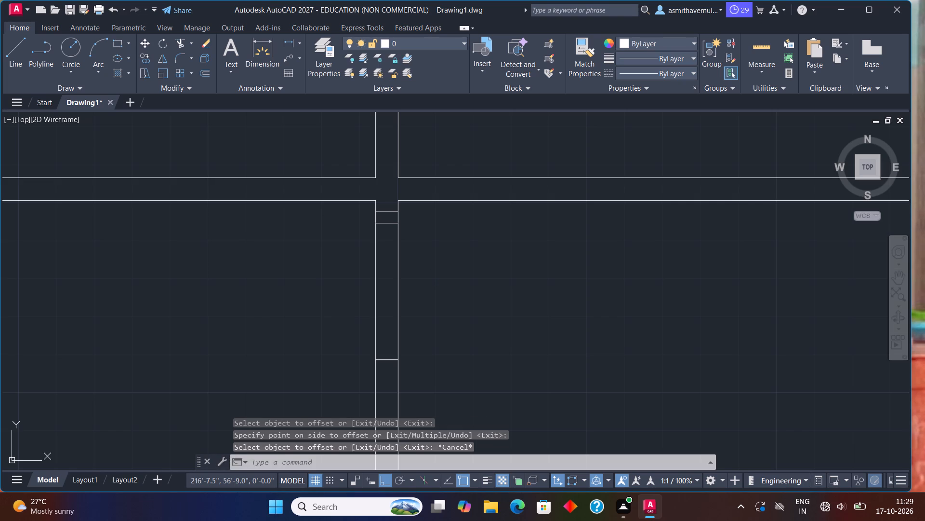
Offset the line at the bottom of the 3' opening 3" downward to form the lower door jamb.
key(o)
key(Return)
text(3")
key(Return)
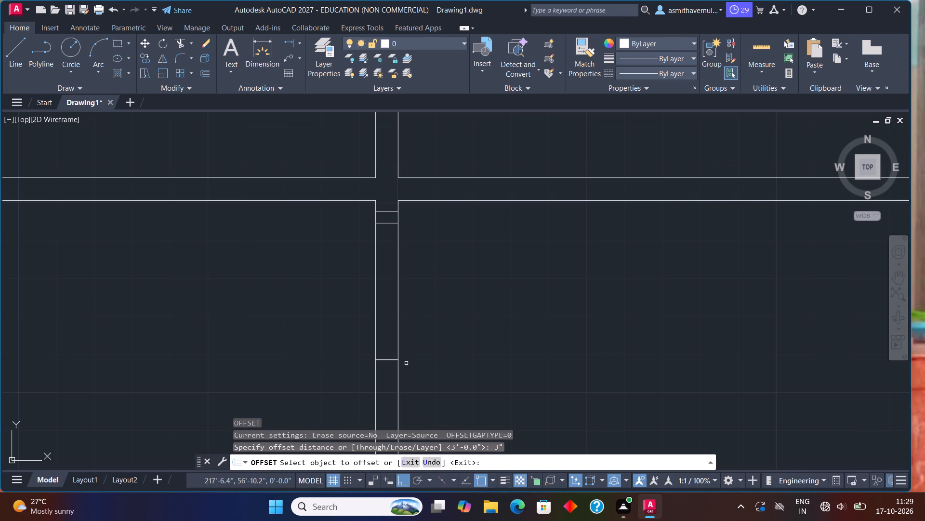
click(396, 360)
click(395, 389)
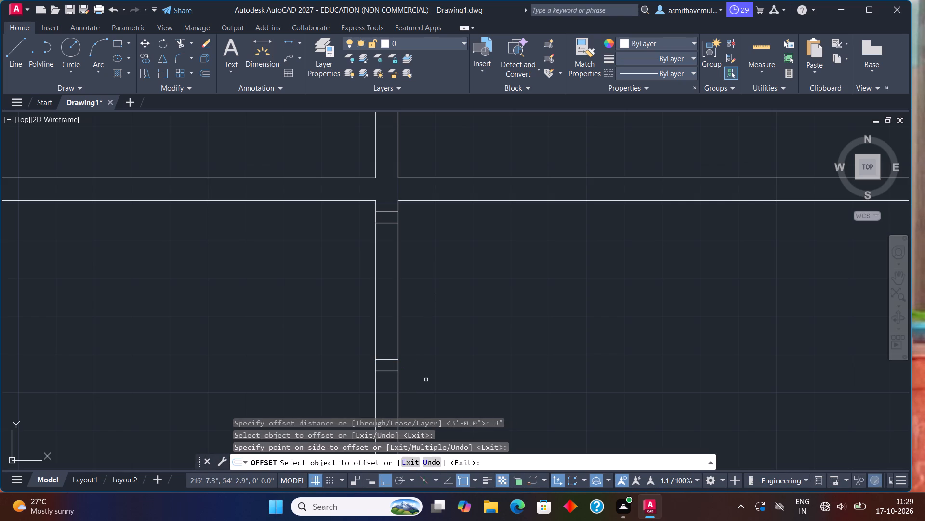
key(Escape)
Trim both vertical wall lines between the upper and lower jambs to clear the door opening.
middle_drag(427, 378, 414, 338)
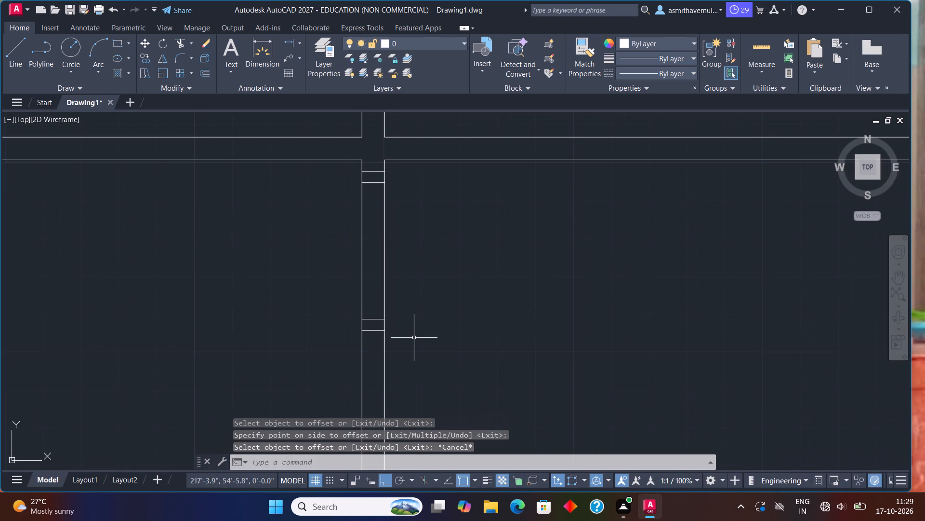
text(TRIM)
key(Return)
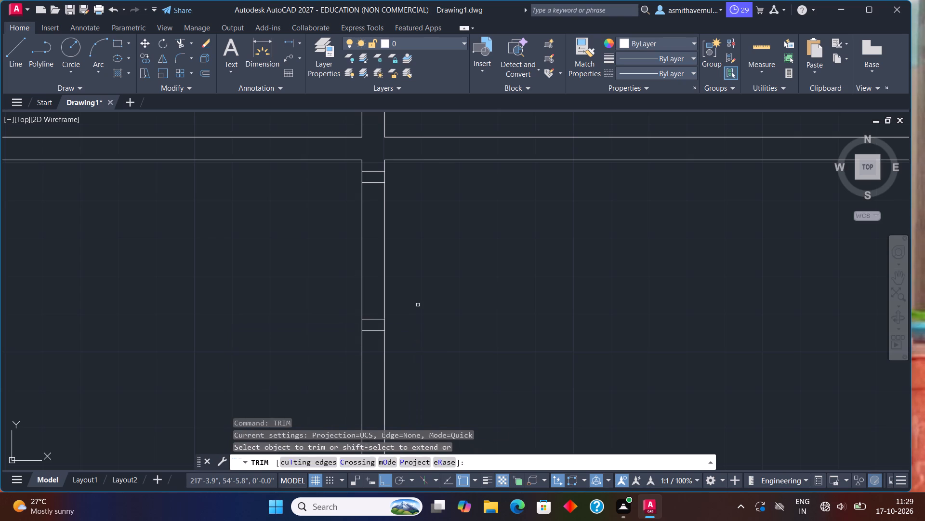
drag(417, 293, 177, 276)
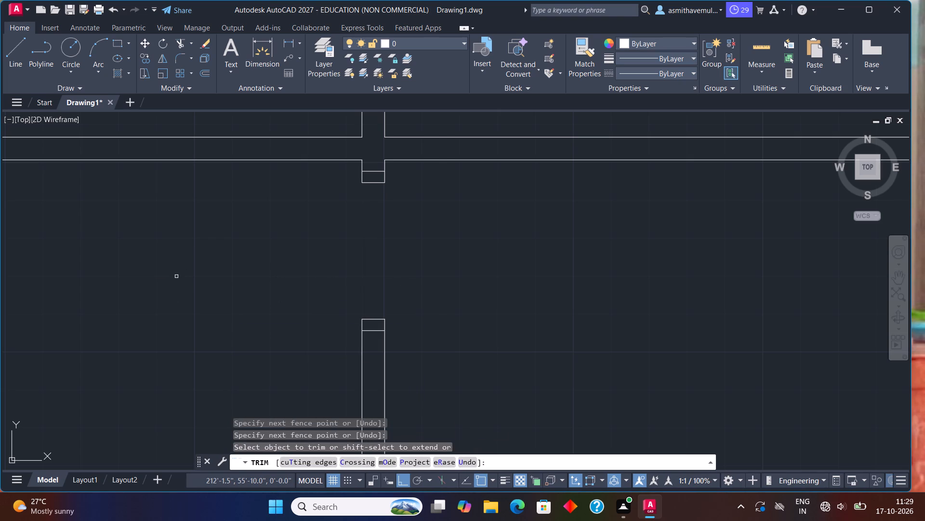
key(Escape)
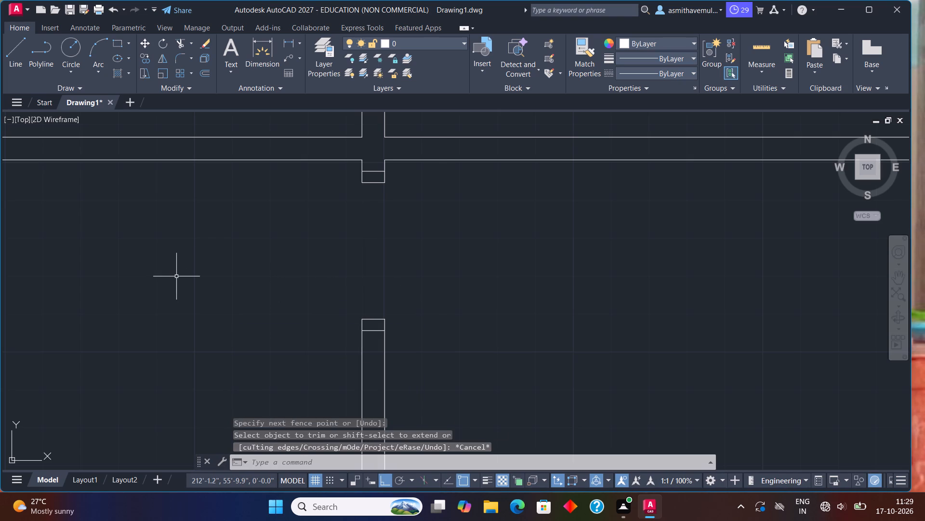
Draw a 3' by 3" rectangle as the door leaf, going left and down from the upper jamb's lower left corner.
scroll(203, 315, down, 1)
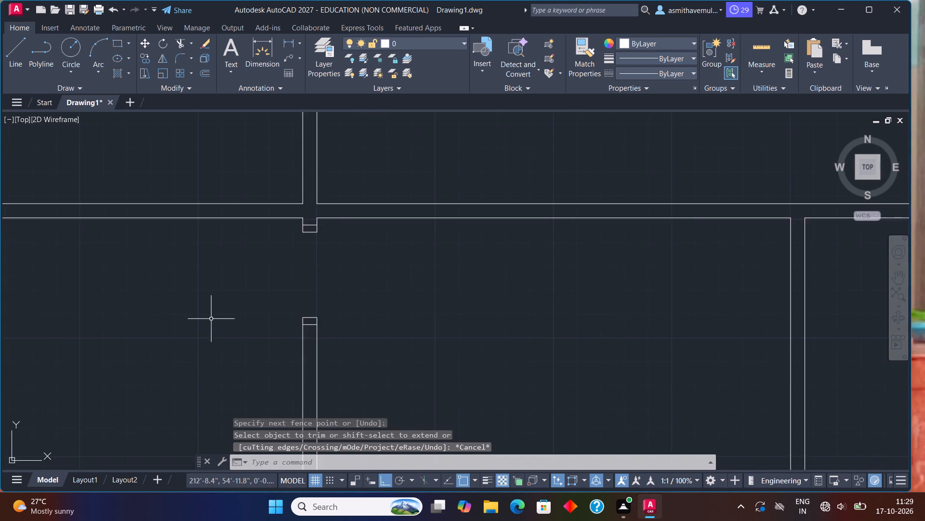
scroll(211, 319, down, 1)
middle_drag(278, 337, 335, 256)
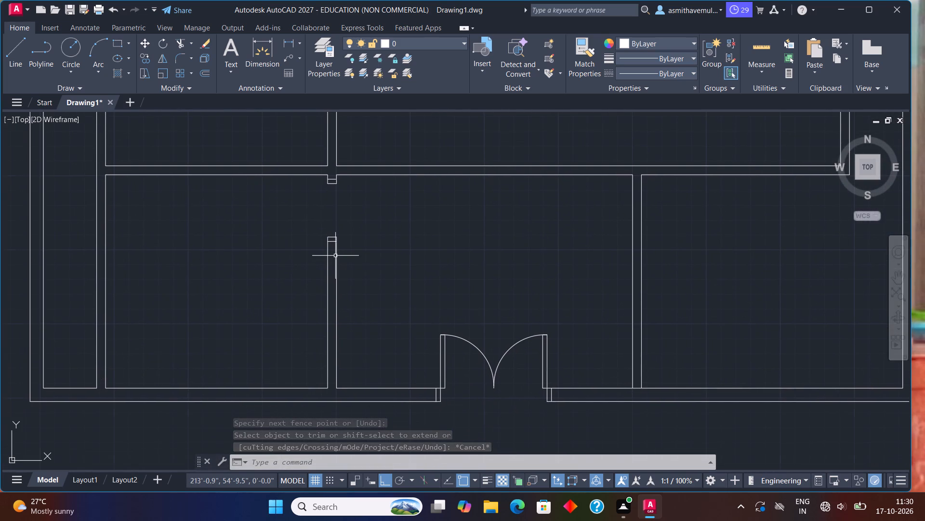
text(REC)
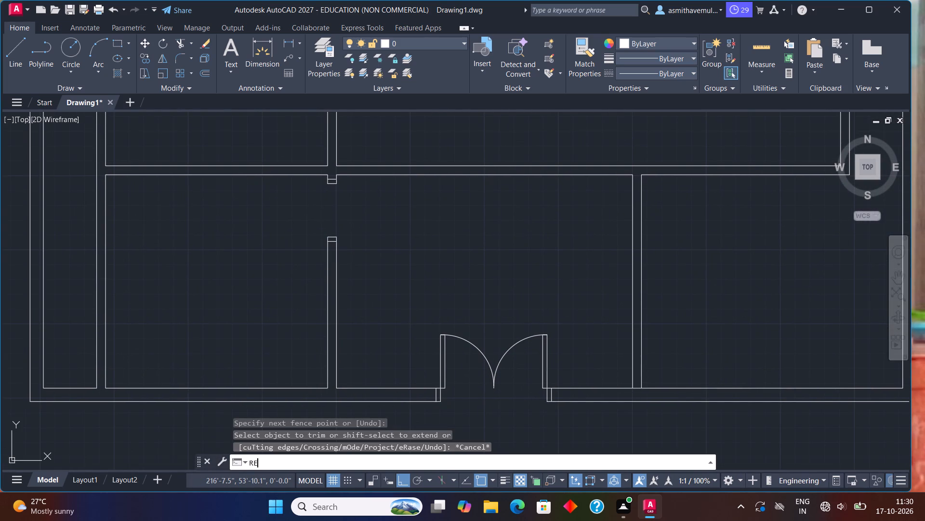
key(Return)
scroll(335, 191, up, 1)
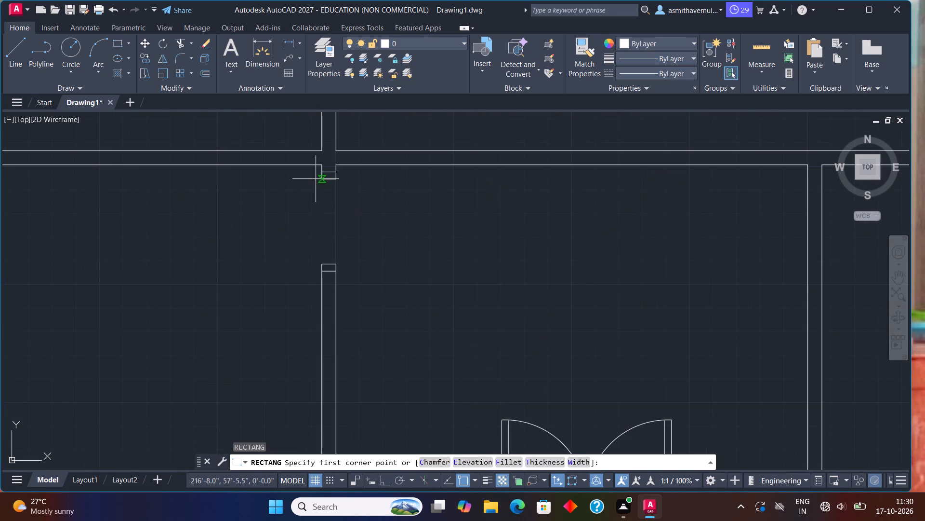
click(322, 180)
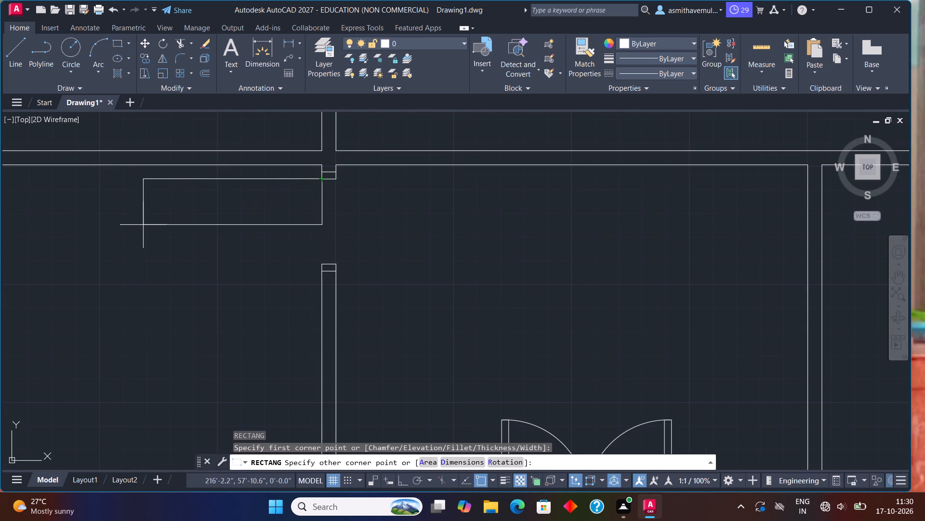
key(d)
key(Return)
text(3')
key(Return)
text(3")
key(Return)
click(143, 225)
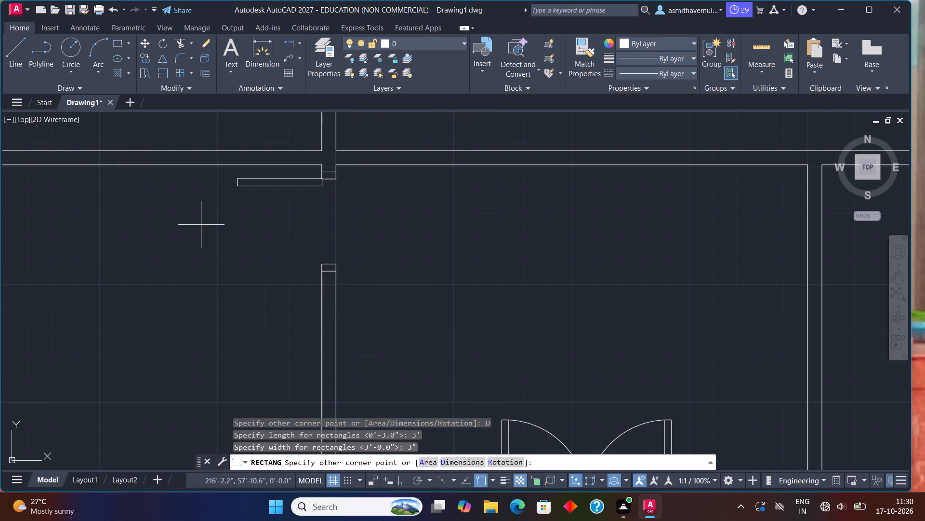
middle_drag(215, 264, 219, 285)
click(222, 286)
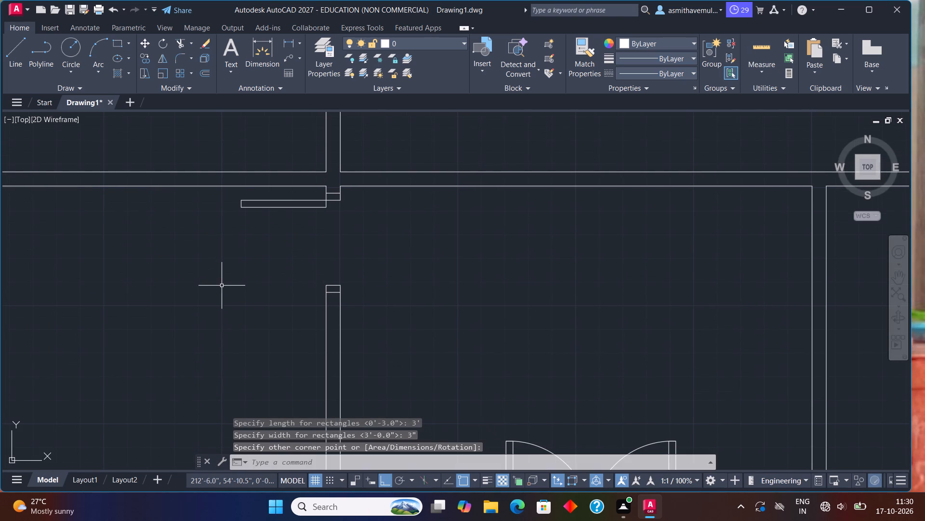
Draw the door swing as a three-point arc through the leaf's upper left and lower left corners to the lower jamb's upper left corner.
text(ARC)
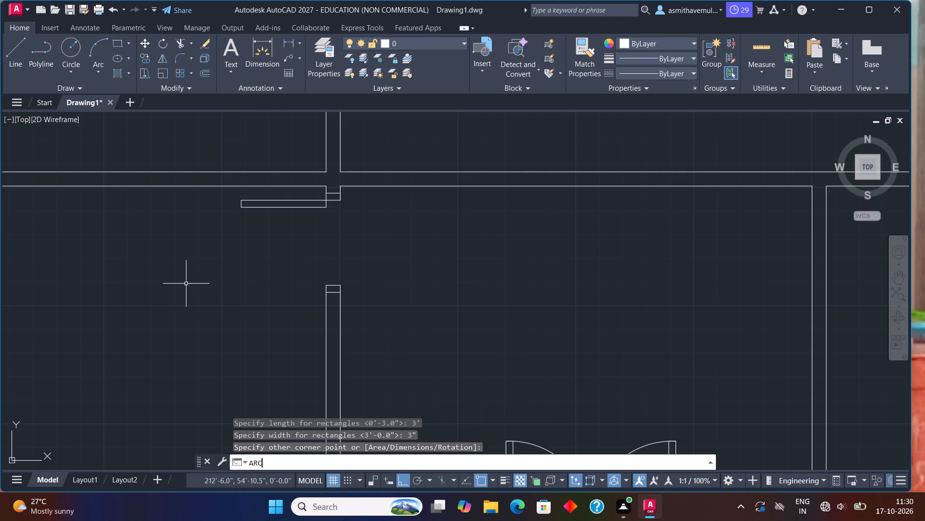
key(Return)
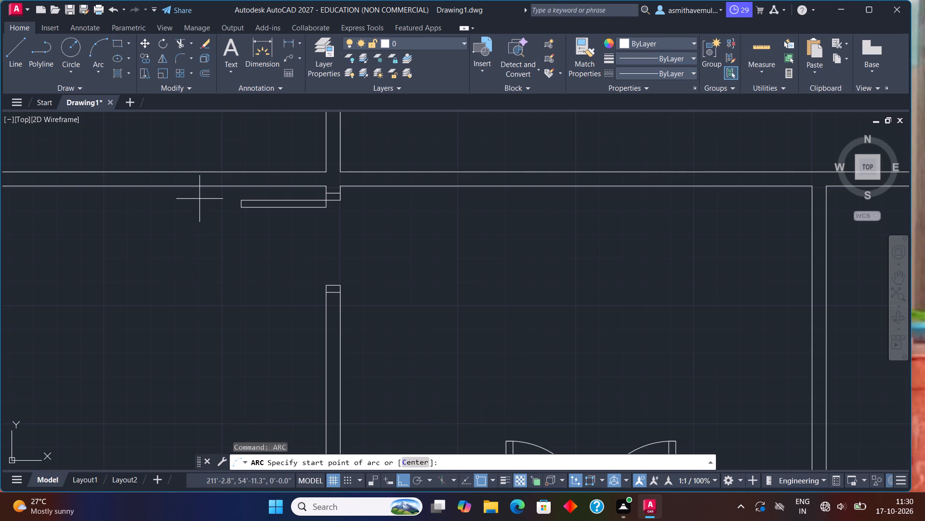
scroll(202, 198, up, 1)
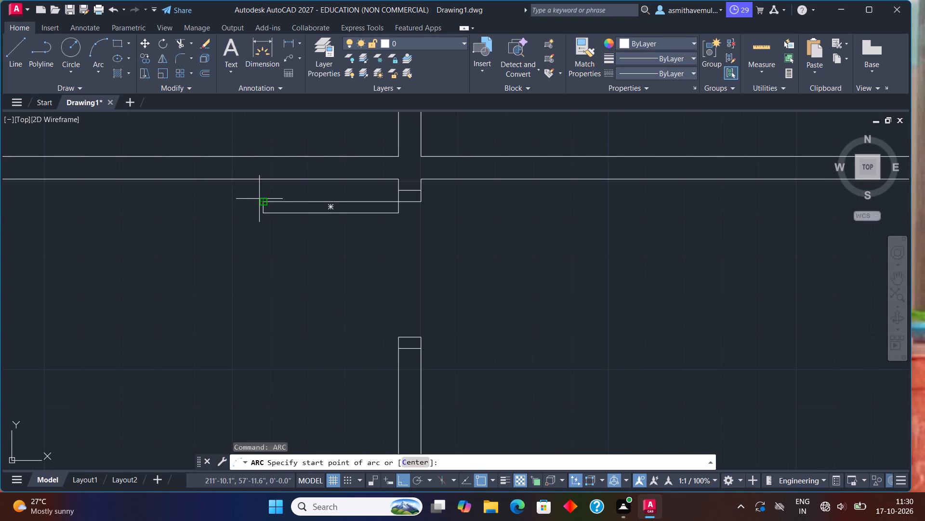
click(263, 200)
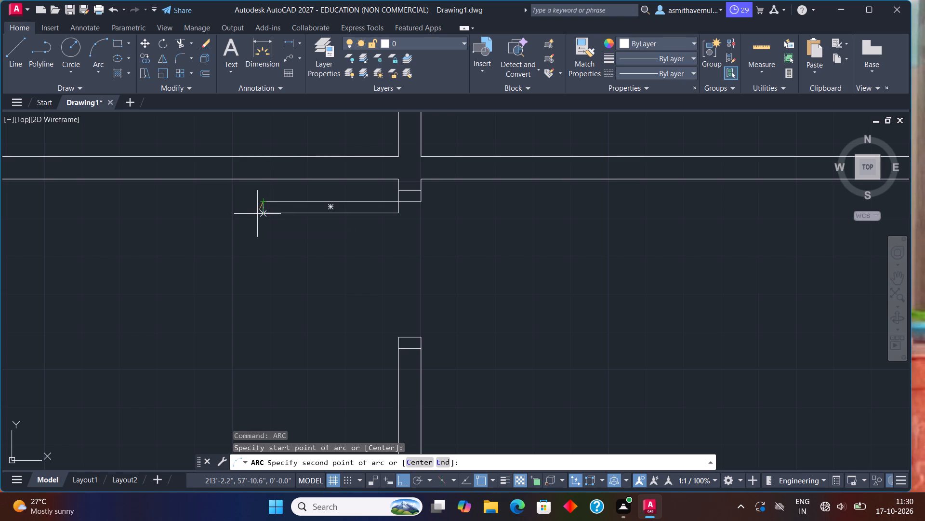
click(261, 214)
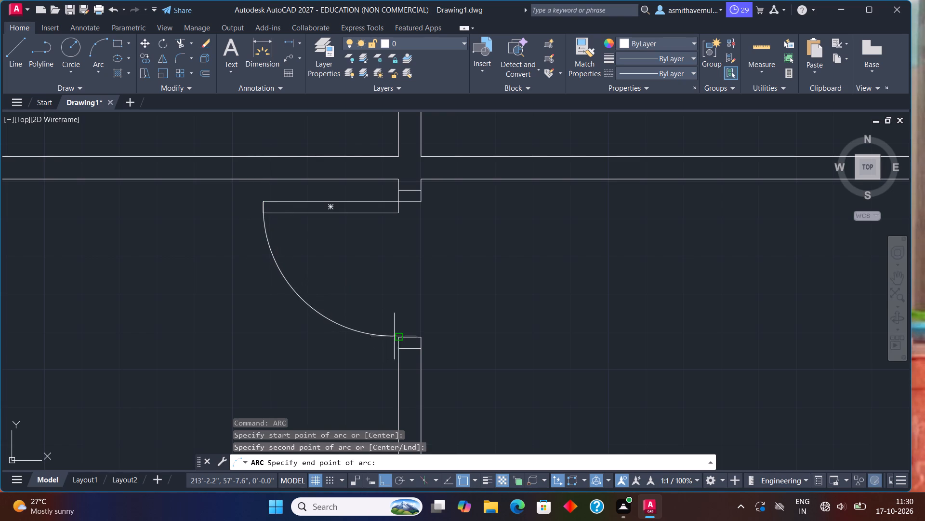
click(398, 336)
Draw a line across the horizontal wall above the middle-left room, starting 3" left of the room's inner upper right corner.
scroll(425, 276, down, 2)
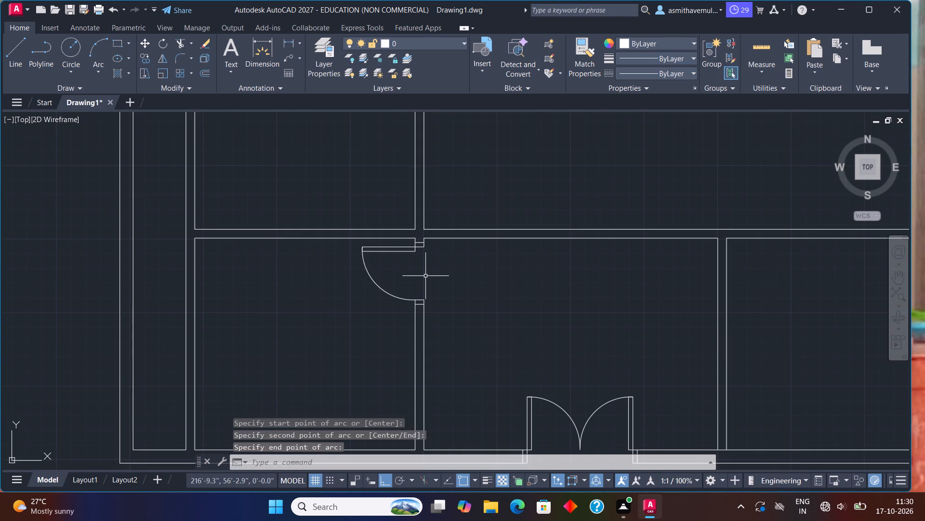
scroll(425, 275, down, 1)
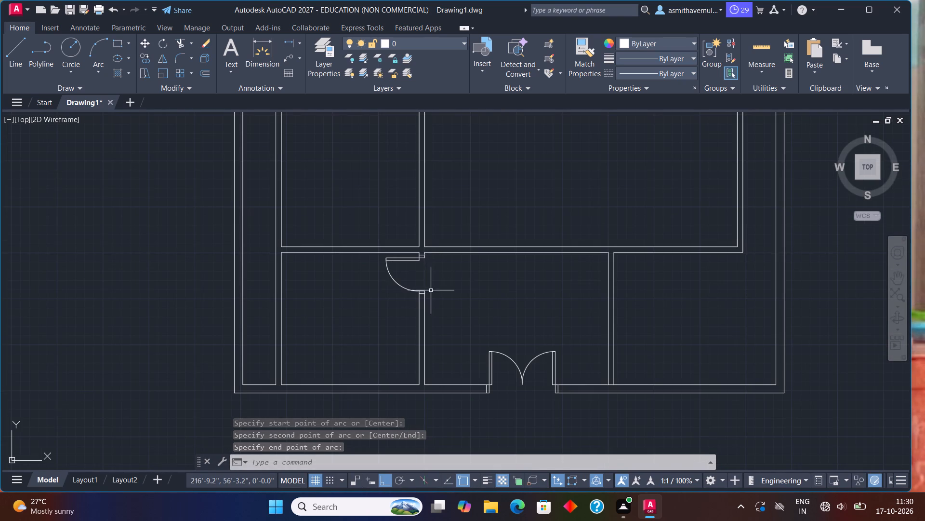
middle_drag(422, 273, 410, 428)
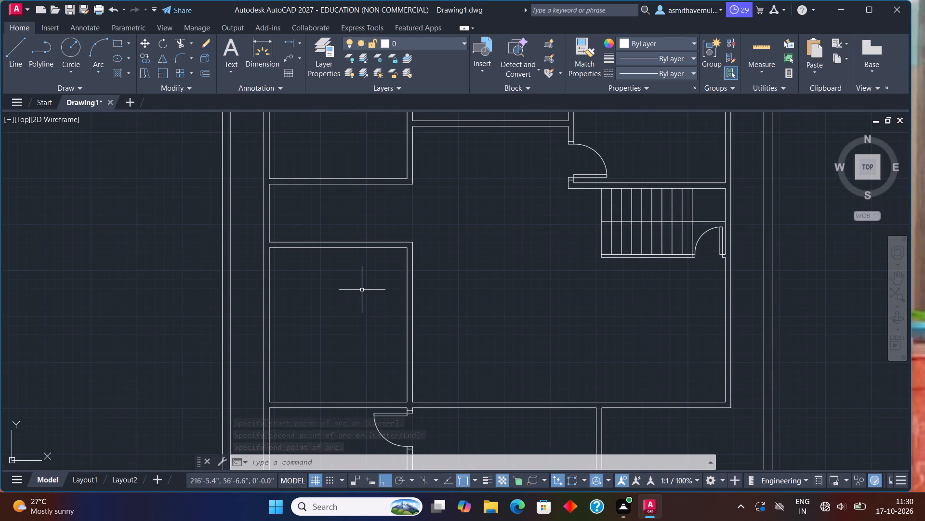
key(l)
key(Return)
text(FROM)
key(Return)
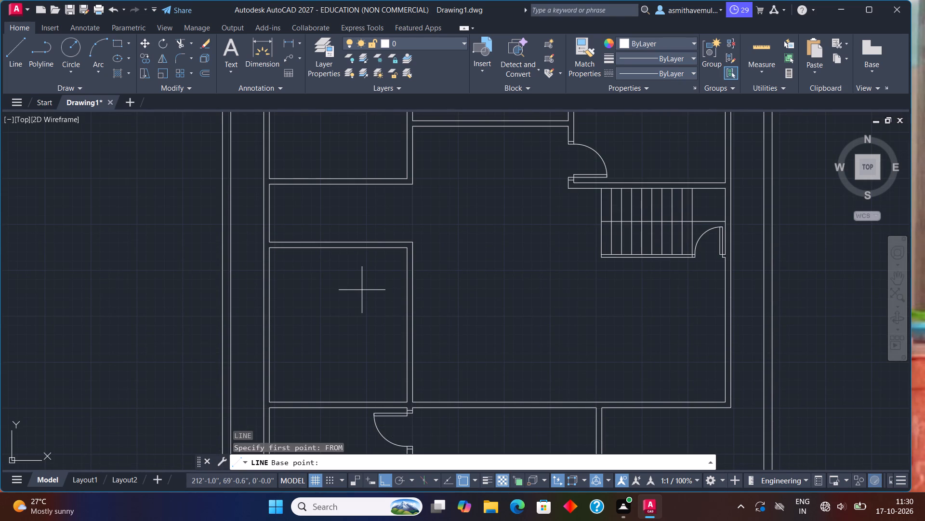
scroll(363, 284, up, 1)
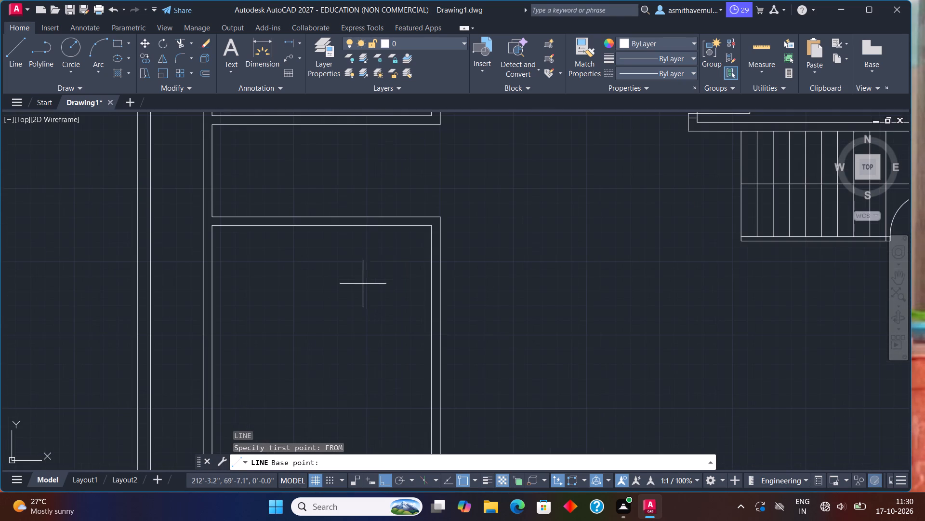
click(432, 229)
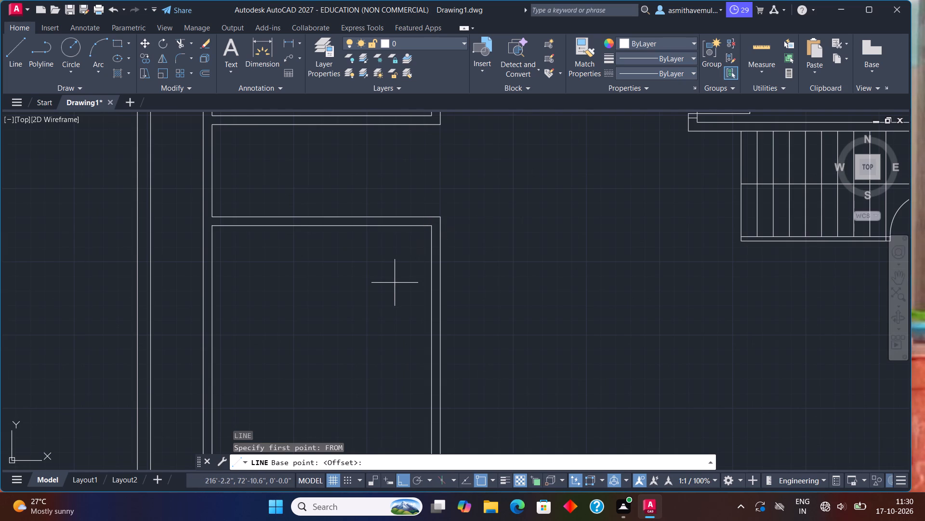
key(shift+at)
text(-3",0)
key(Return)
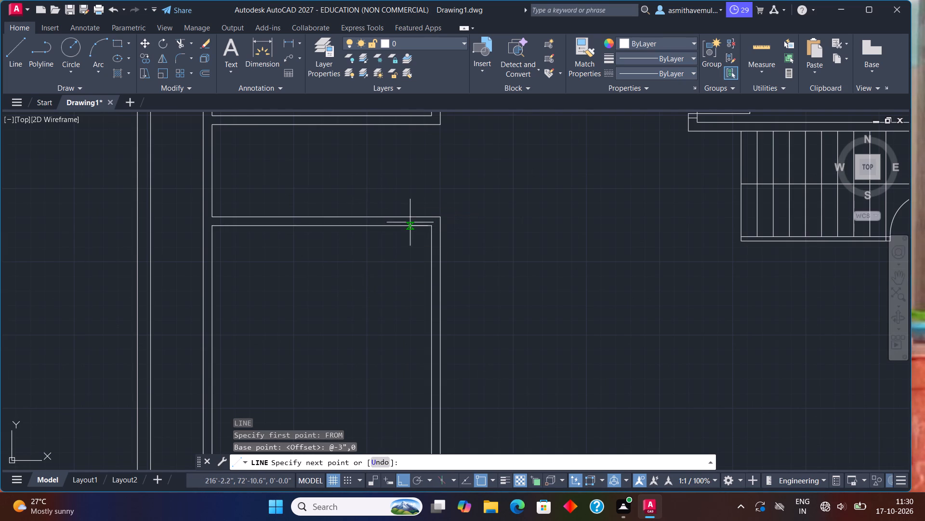
scroll(419, 223, up, 1)
click(430, 209)
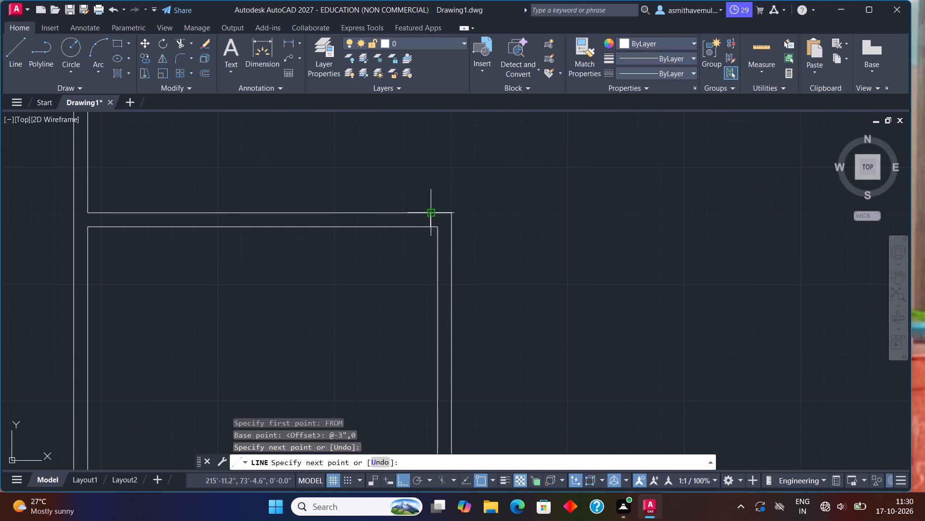
key(Escape)
Offset the new line across the wall 3" to the left to form the right door jamb.
key(o)
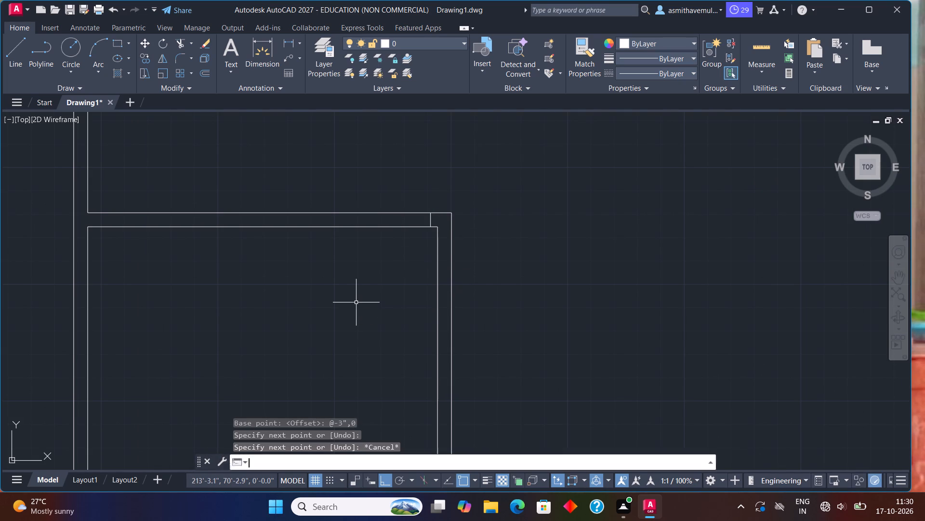
key(Return)
text(3")
key(Return)
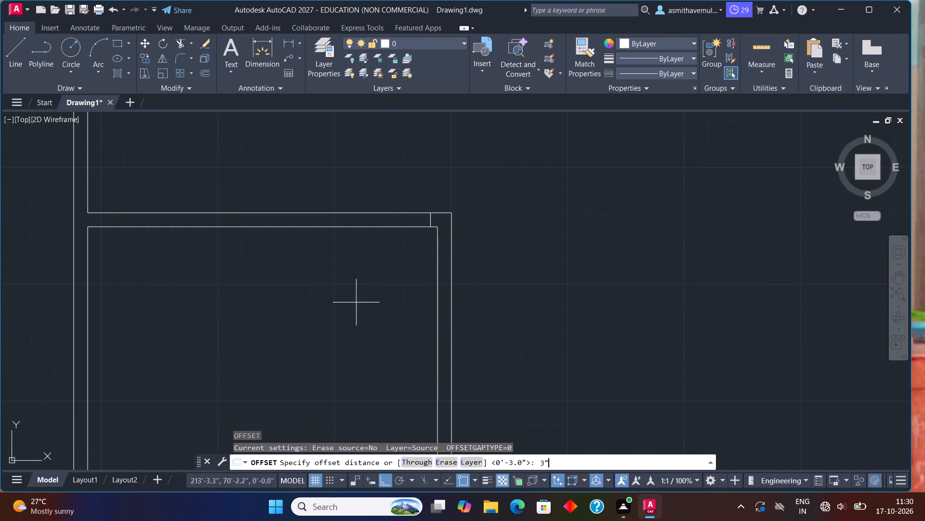
click(429, 221)
click(410, 222)
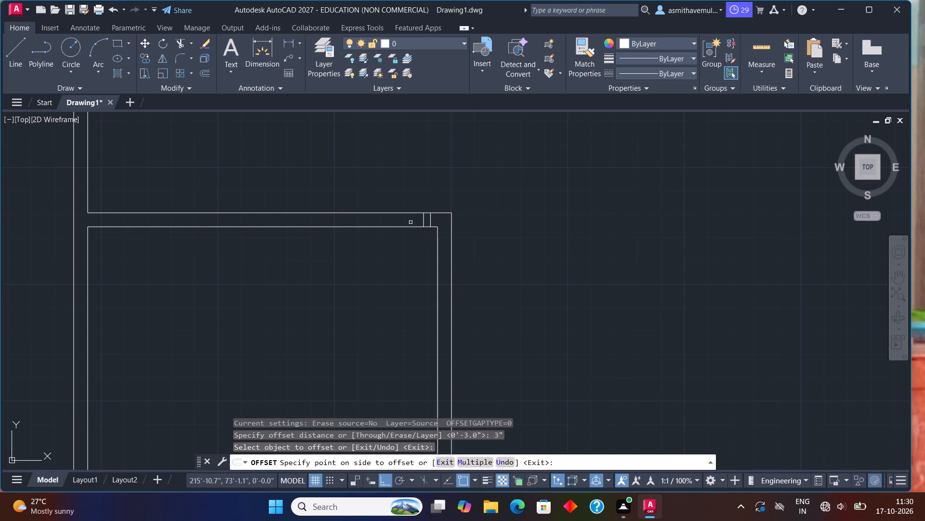
key(Escape)
Offset the right jamb's left line 3' to the left to set the door opening's width.
scroll(410, 222, up, 1)
key(o)
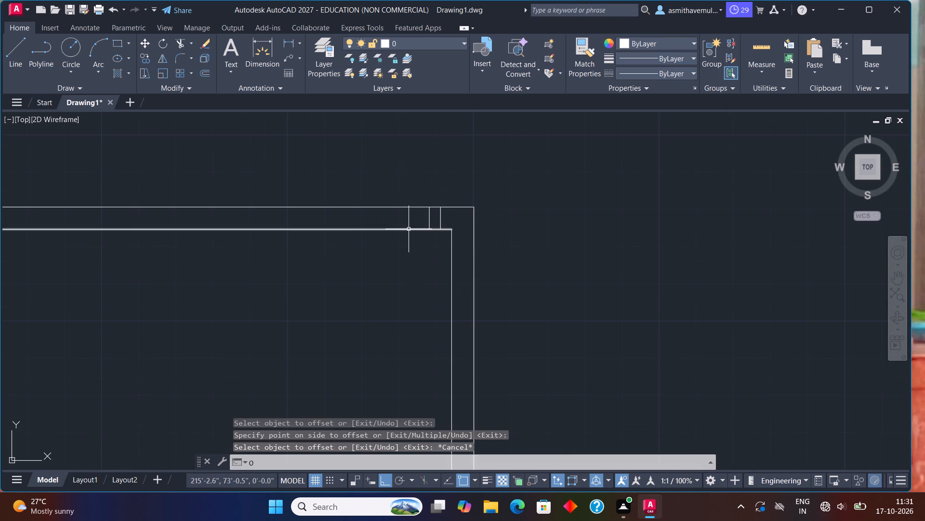
key(Return)
key(3)
key(apostrophe)
key(Return)
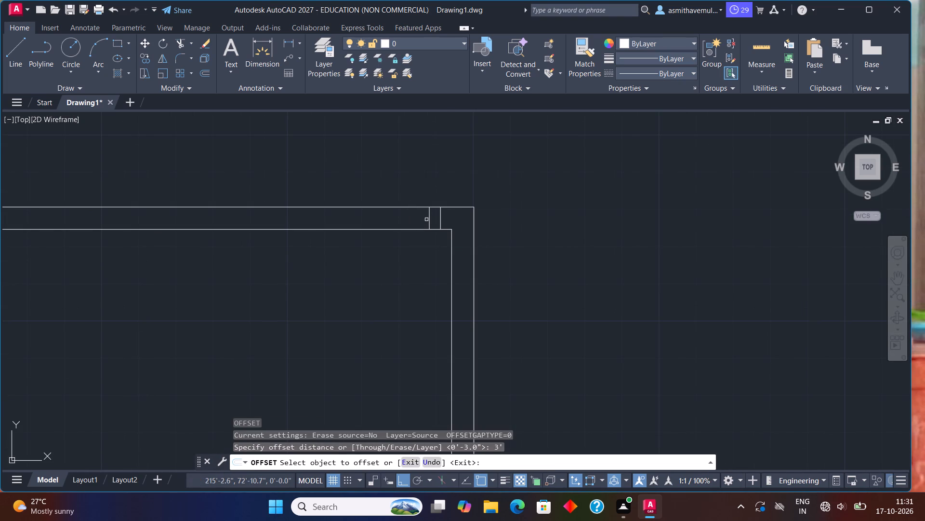
click(428, 219)
click(412, 219)
key(Escape)
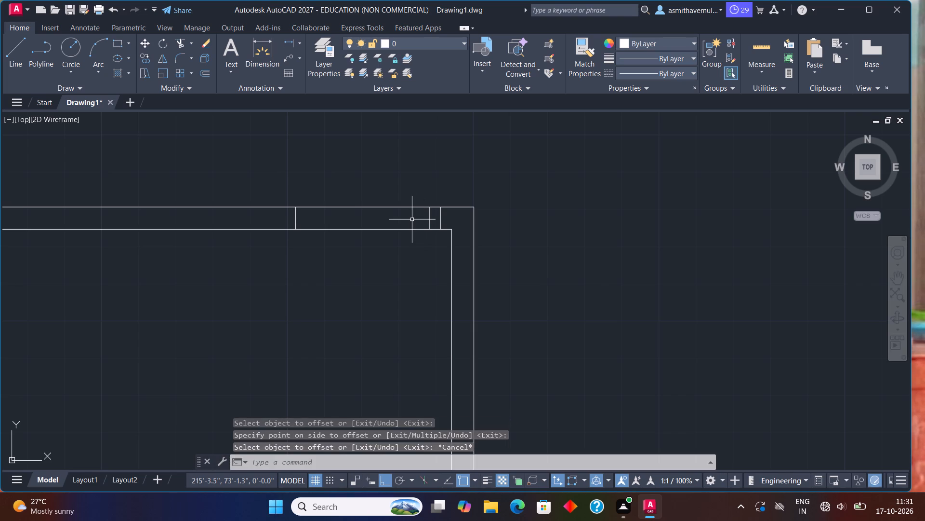
Offset the line at the opening's left end 3" further left to form the left door jamb.
key(o)
key(Return)
key(3)
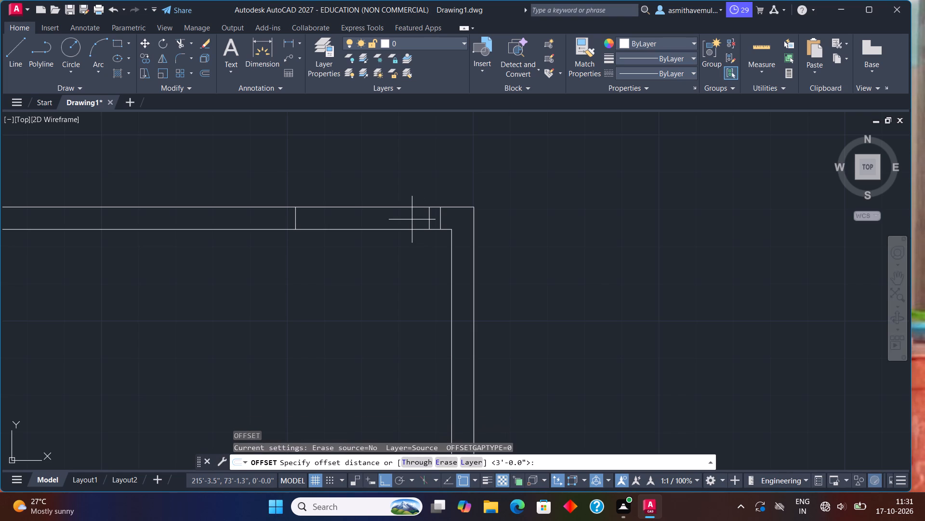
key(shift+quotedbl)
key(Return)
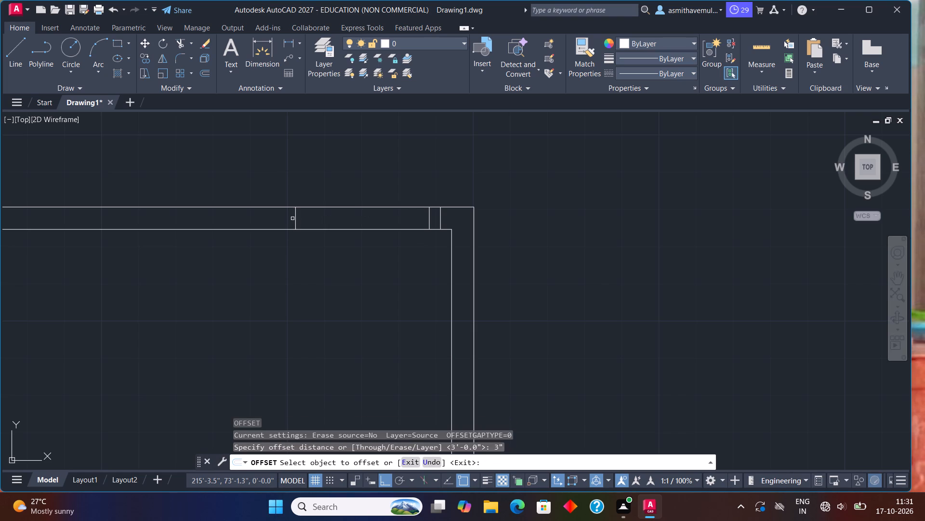
click(296, 219)
click(280, 218)
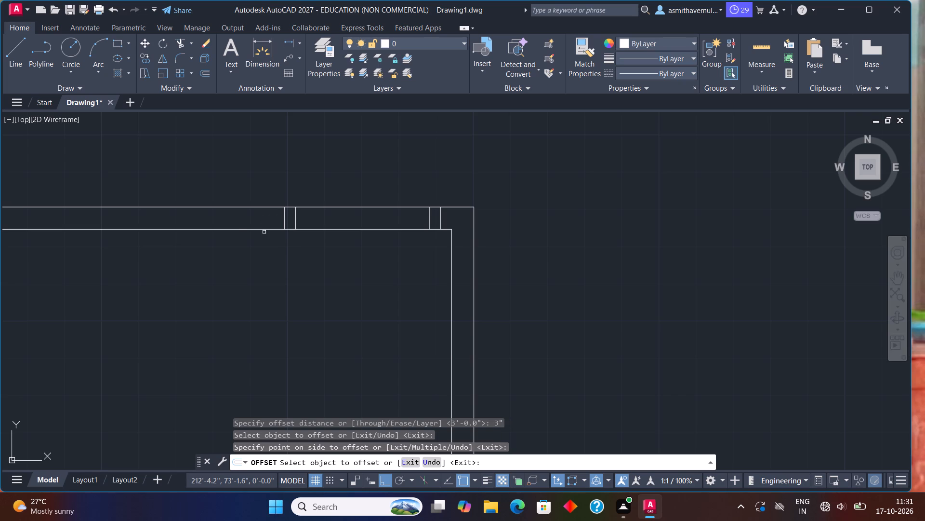
key(Escape)
Trim both horizontal wall lines between the left and right jambs to clear the door opening.
text(TR)
text(IM)
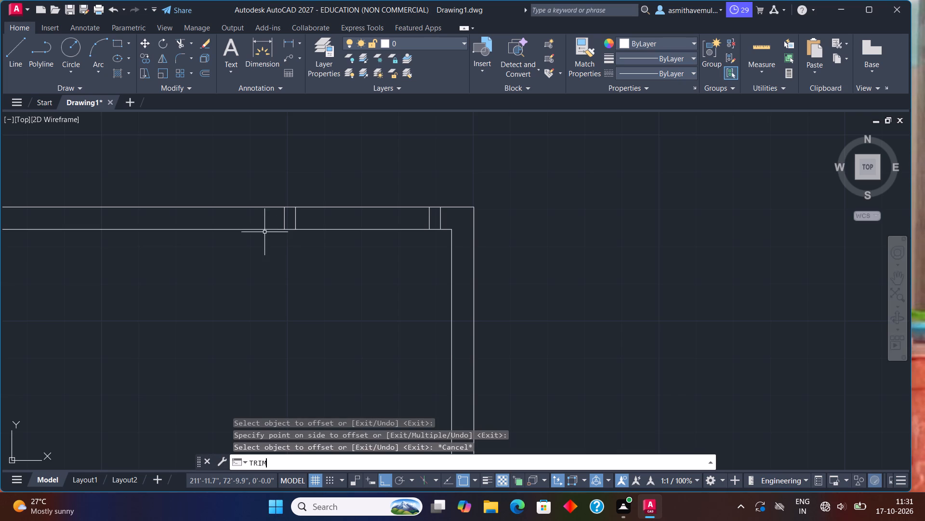
key(Return)
drag(323, 246, 329, 197)
key(Escape)
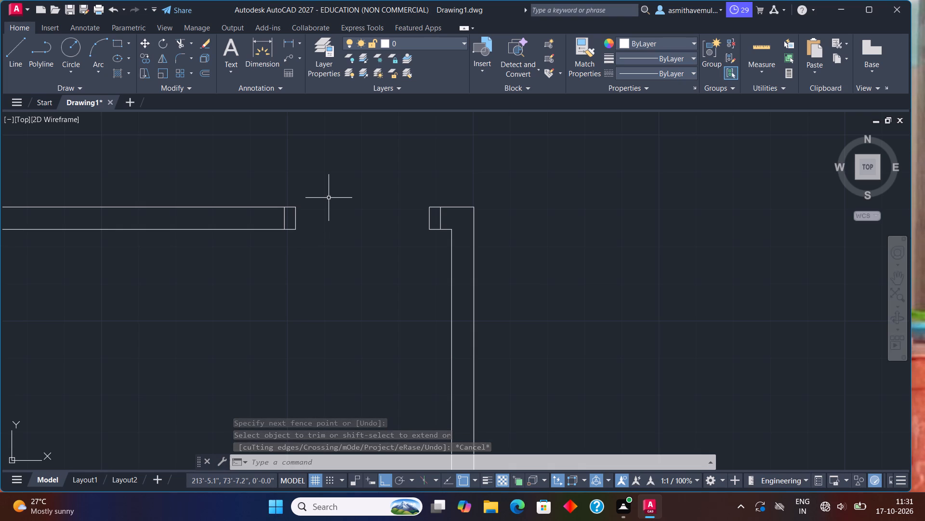
Draw a 3" by 3' rectangle as the door leaf, going left and down from the right jamb's lower left corner.
text(REC)
key(Return)
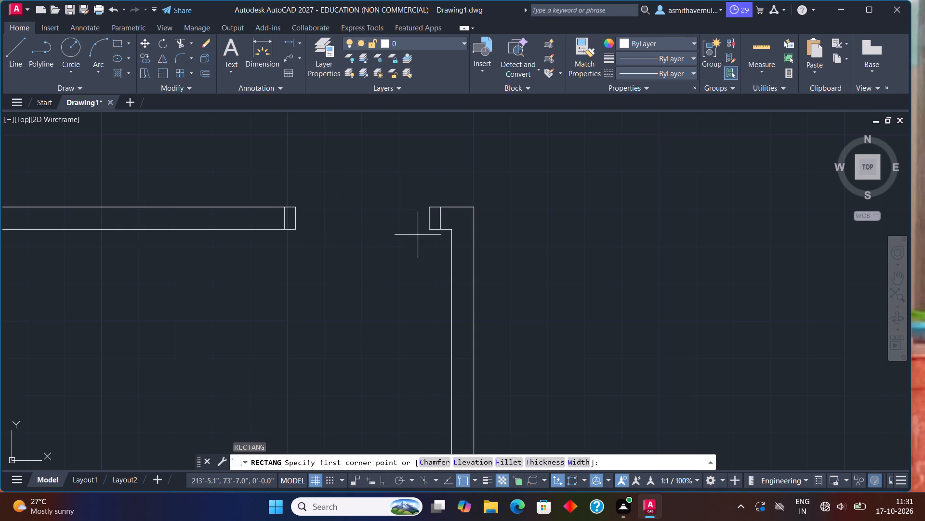
click(429, 231)
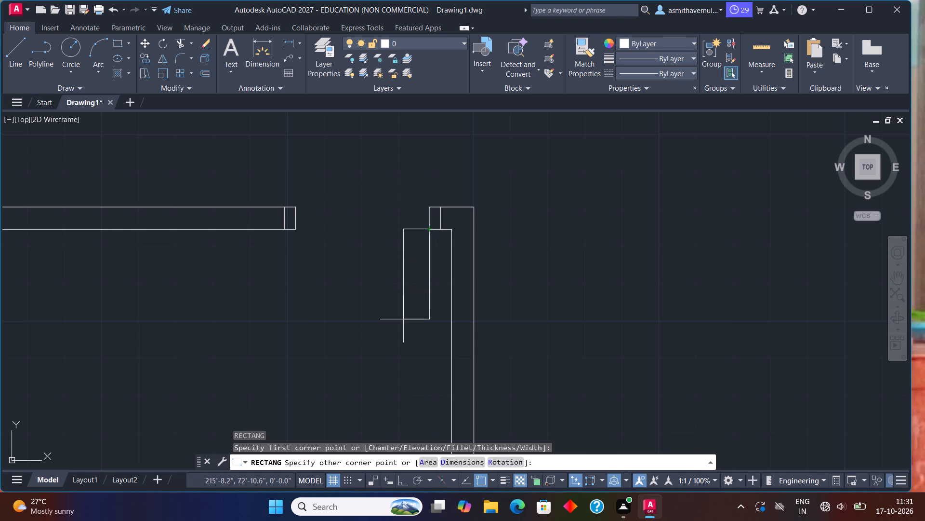
key(d)
key(Return)
text(3")
key(Return)
text(3')
key(Return)
click(385, 310)
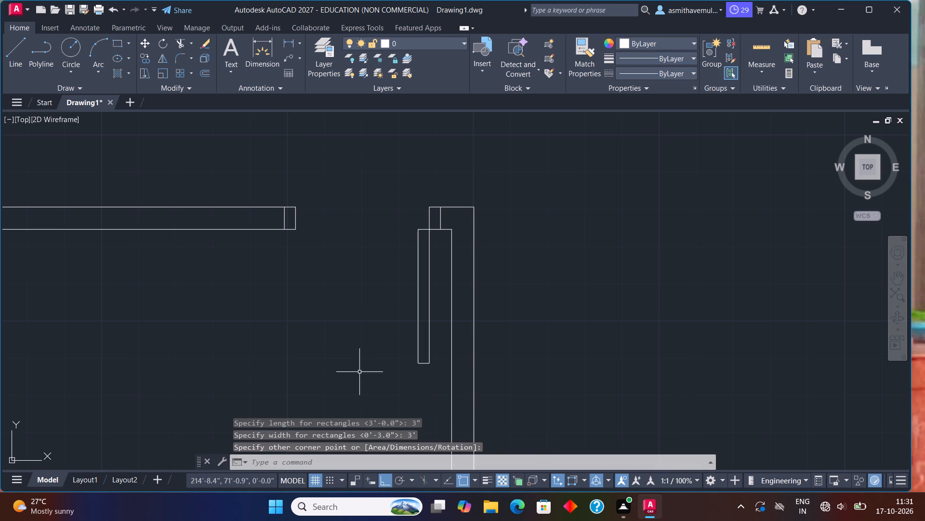
Draw the door swing as a three-point arc through the leaf's lower right and lower left corners to the left jamb's lower right corner.
key(a)
text(RC)
key(Return)
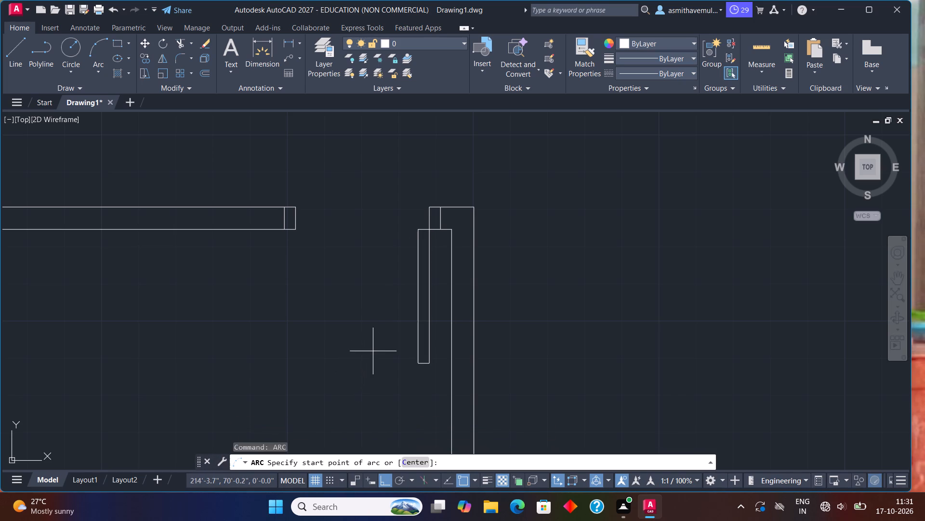
click(431, 366)
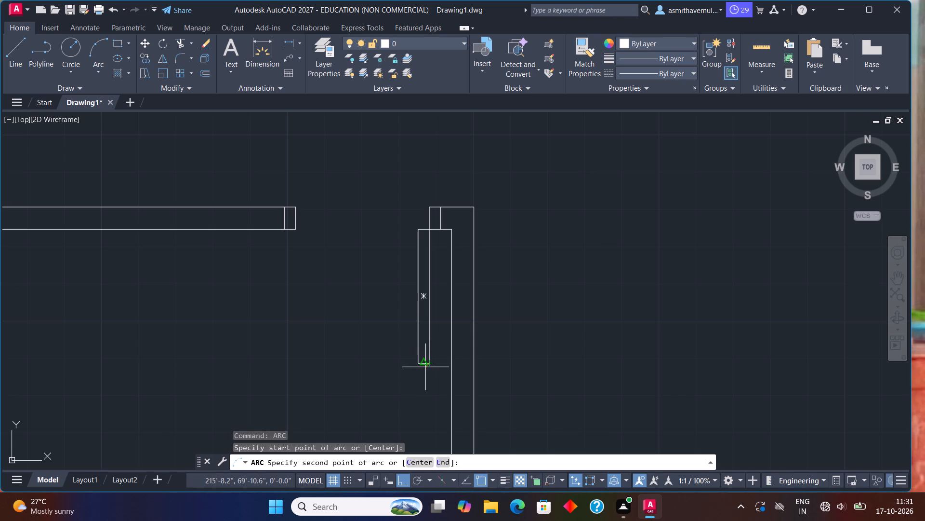
click(419, 361)
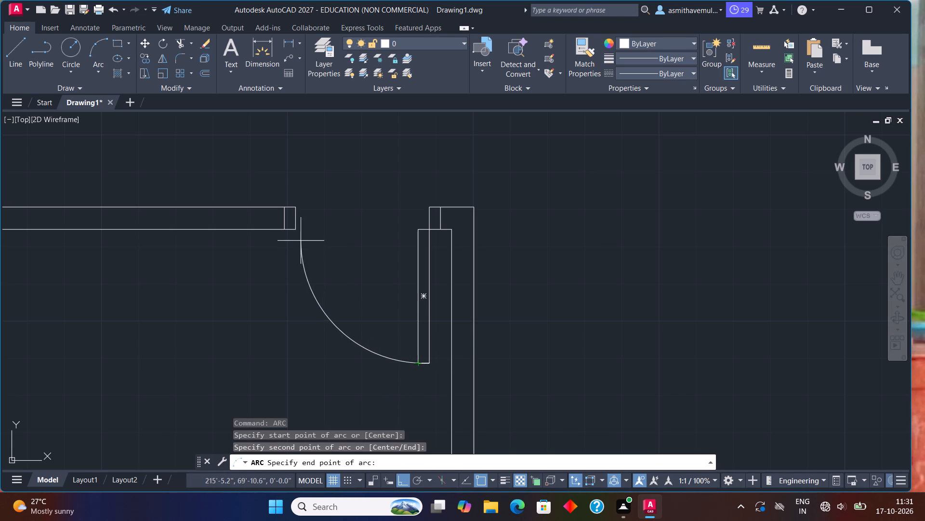
click(295, 227)
Draw a line across the next horizontal wall above, starting 3" left of the upper room's inner lower right corner.
scroll(331, 230, down, 2)
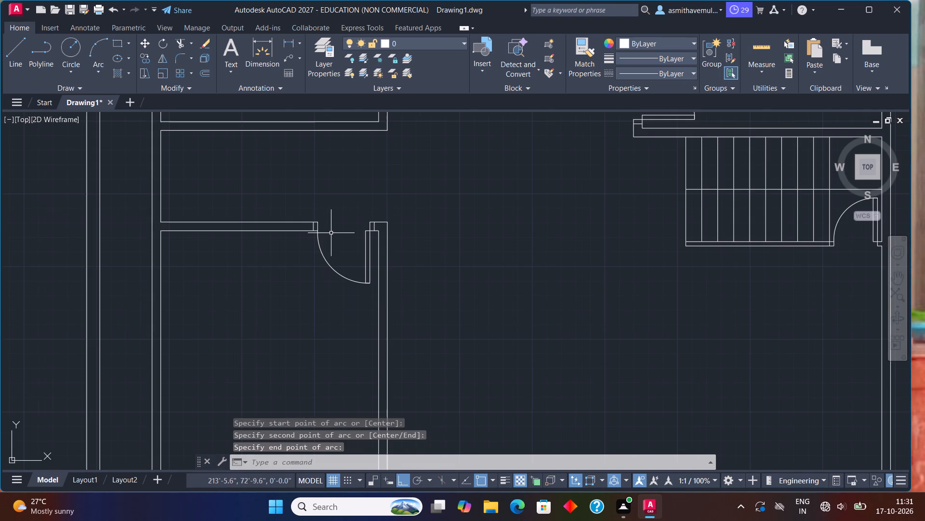
middle_drag(331, 235, 344, 358)
scroll(356, 291, up, 1)
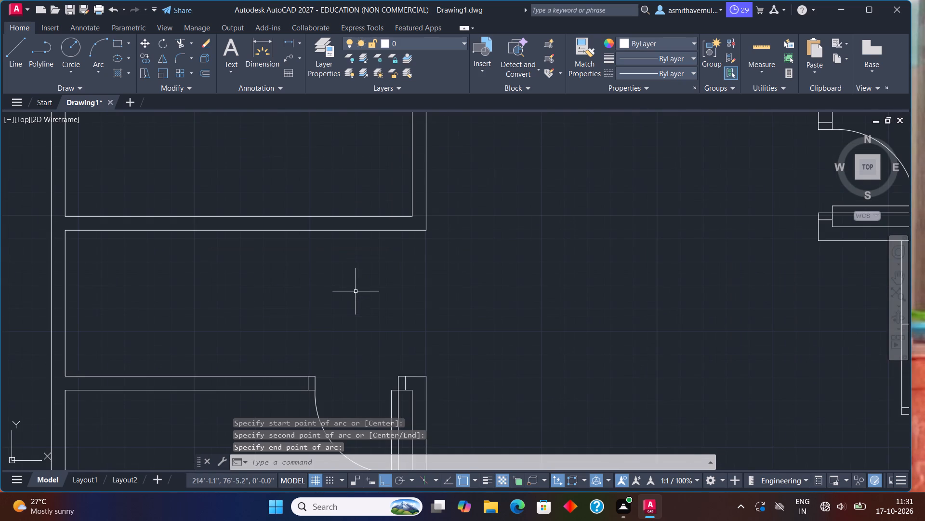
key(l)
key(Return)
text(FROM)
key(Return)
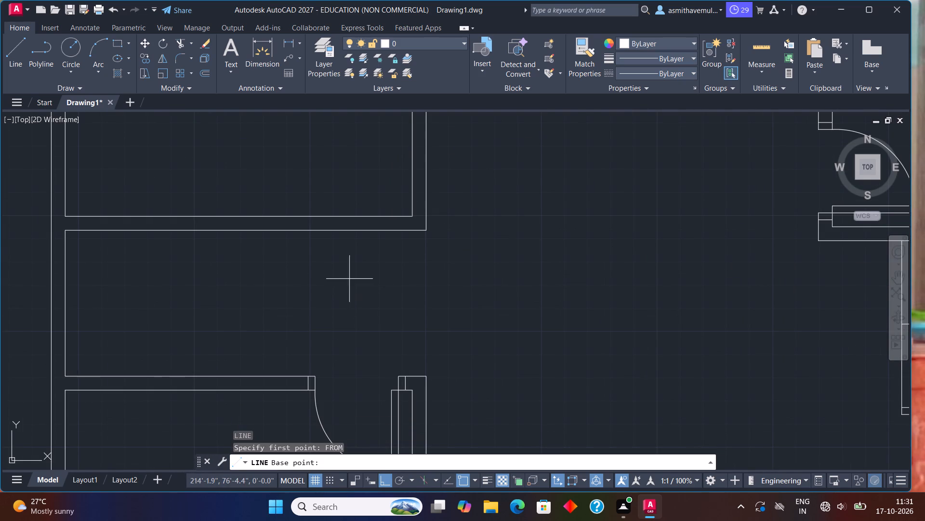
click(409, 217)
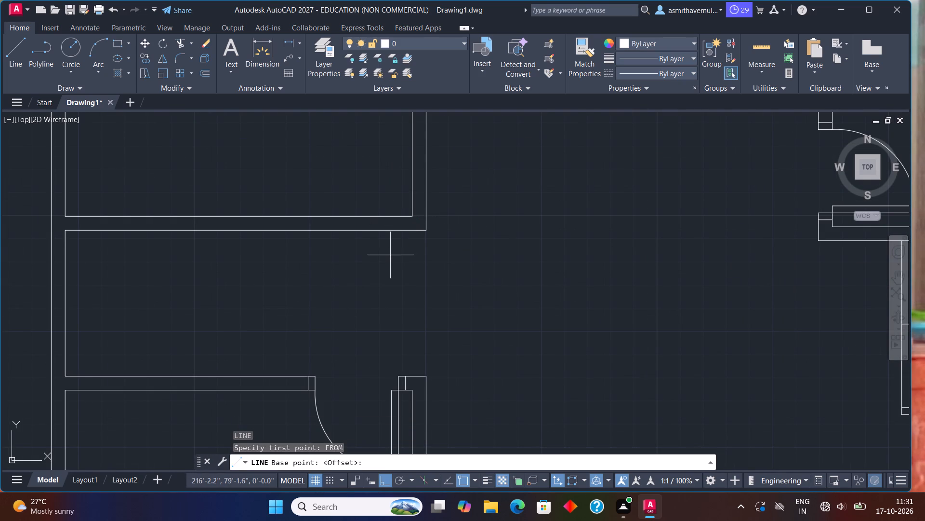
text(@-3",0)
key(Return)
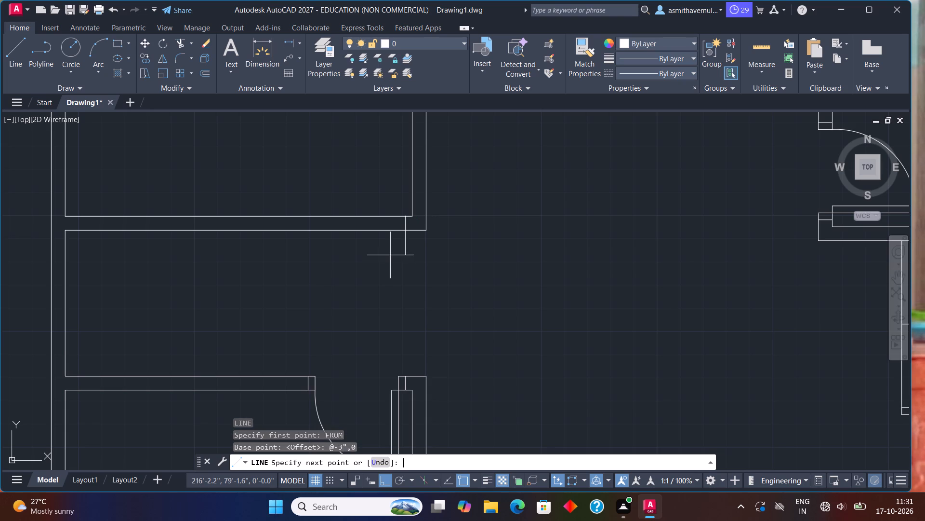
scroll(395, 236, up, 1)
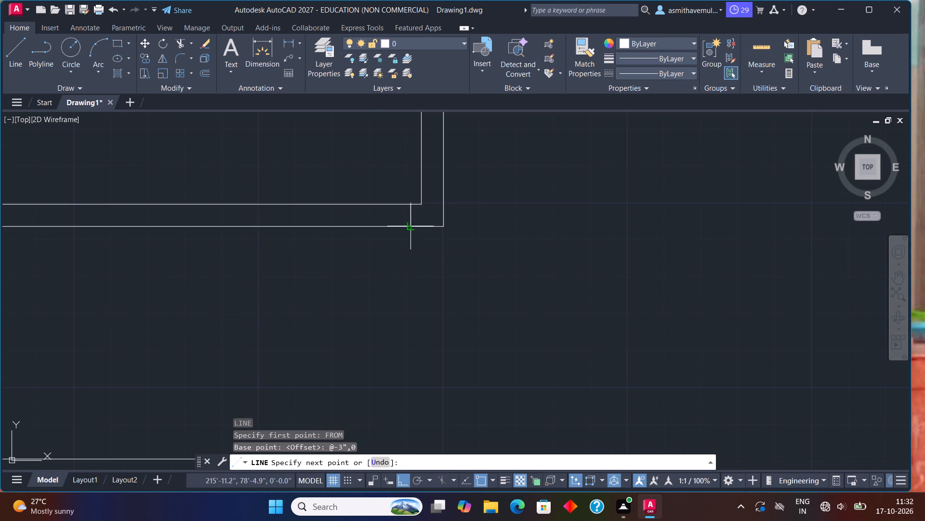
click(410, 228)
key(Escape)
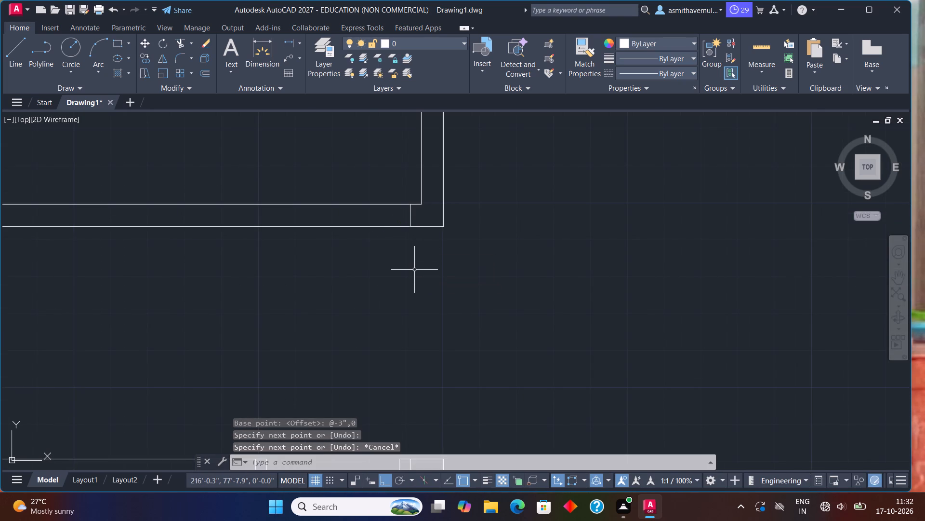
Offset the new line across the upper room's bottom wall 3" to the left to form the right jamb.
key(o)
key(Return)
key(3)
key(shift+quotedbl)
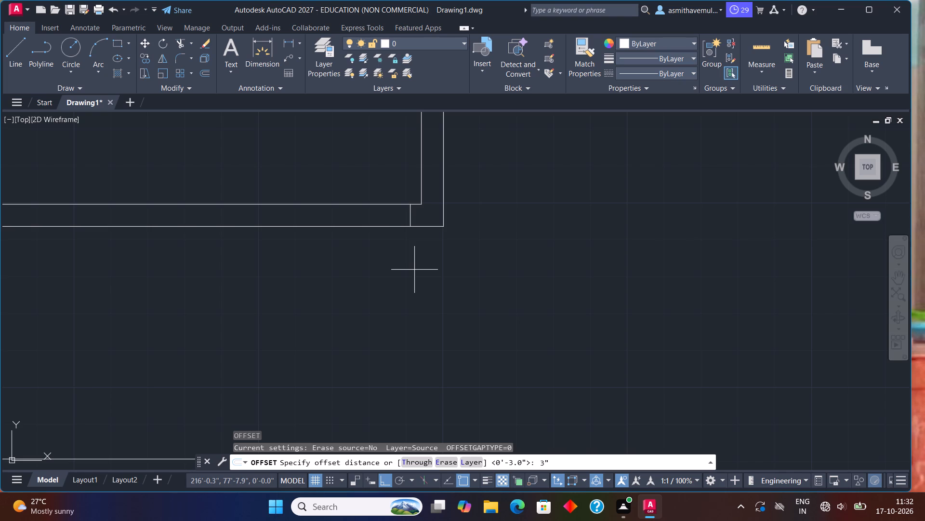
key(Return)
click(410, 220)
click(392, 218)
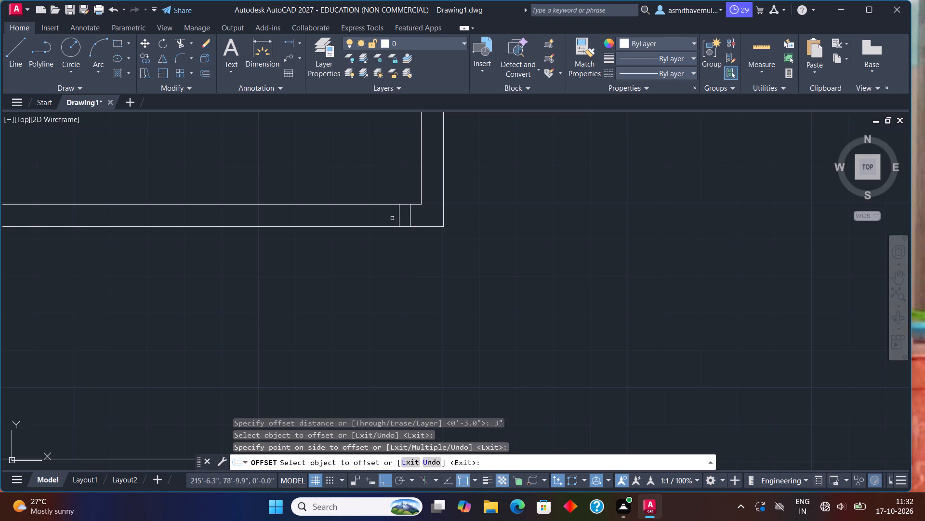
key(Escape)
Offset the right jamb's left line 3' to the left to set this door opening's width.
key(o)
key(Return)
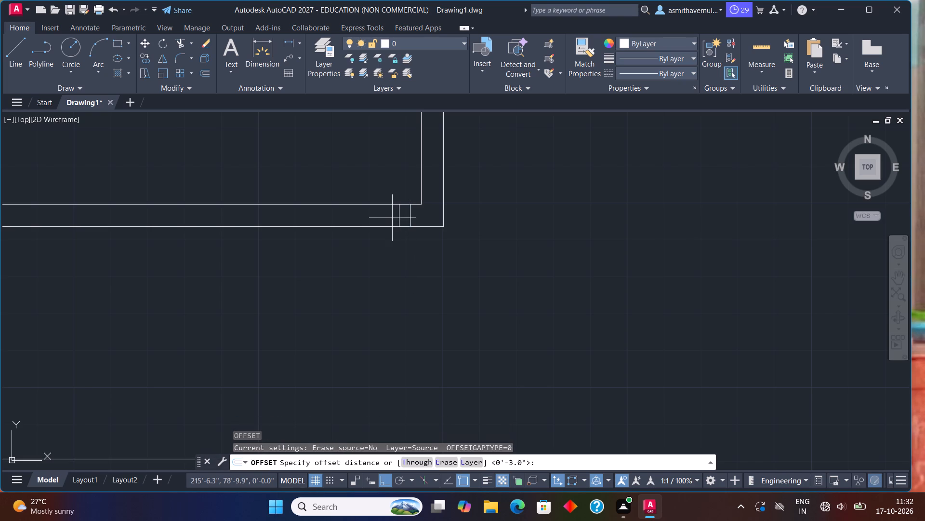
text(3')
key(Return)
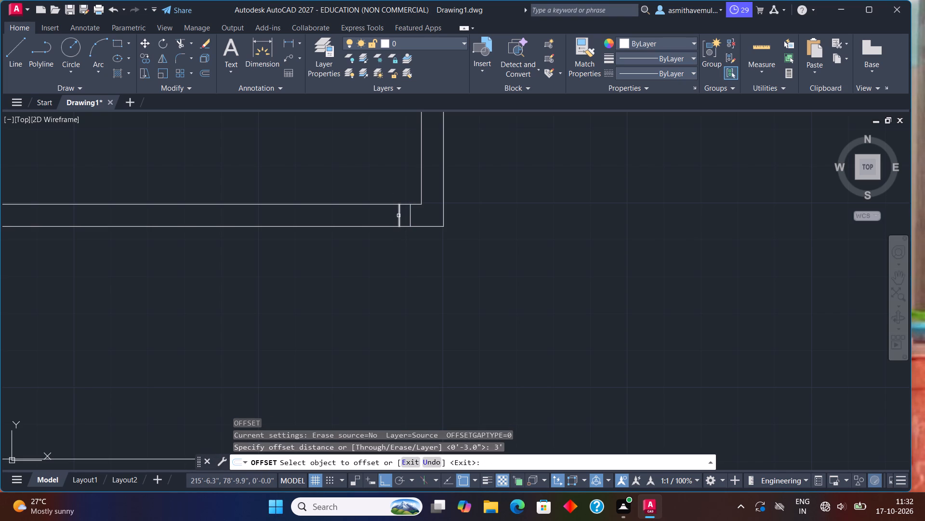
click(398, 216)
click(384, 217)
key(Escape)
Offset the line at this opening's left end 3" further left to form the left jamb.
key(o)
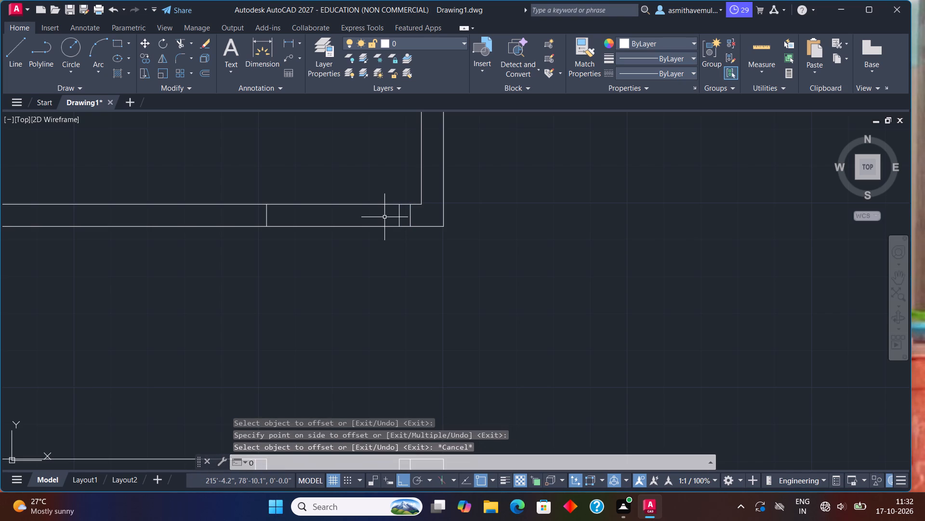
key(Return)
text(3")
key(Return)
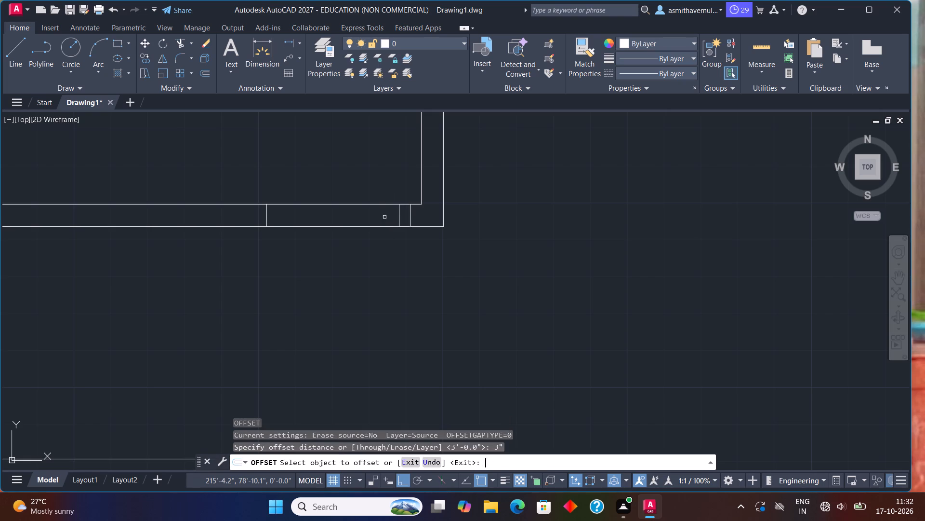
click(266, 215)
click(255, 215)
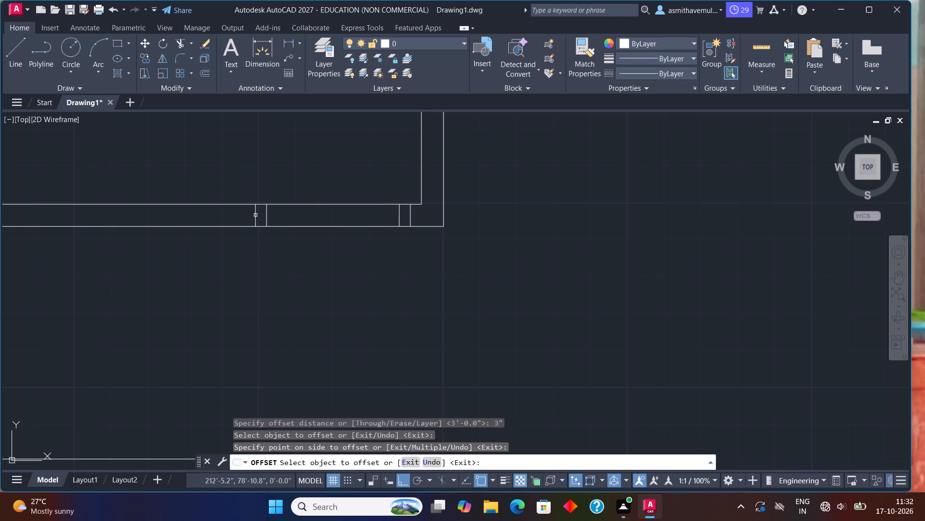
key(Escape)
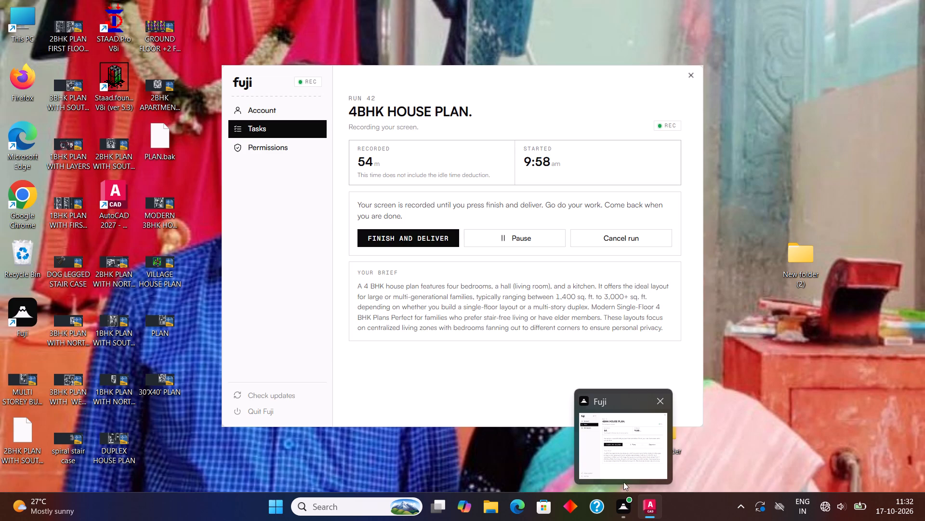
Trim both horizontal lines of the upper room's bottom wall between the two jambs to clear the door opening.
text(TR)
text(IM)
key(Return)
drag(360, 271, 342, 178)
key(Escape)
Draw a 3" by 3' rectangular door leaf standing upward from the right jamb's top-left corner in the upper-left room's bottom wall.
scroll(341, 177, down, 1)
middle_drag(340, 177, 374, 260)
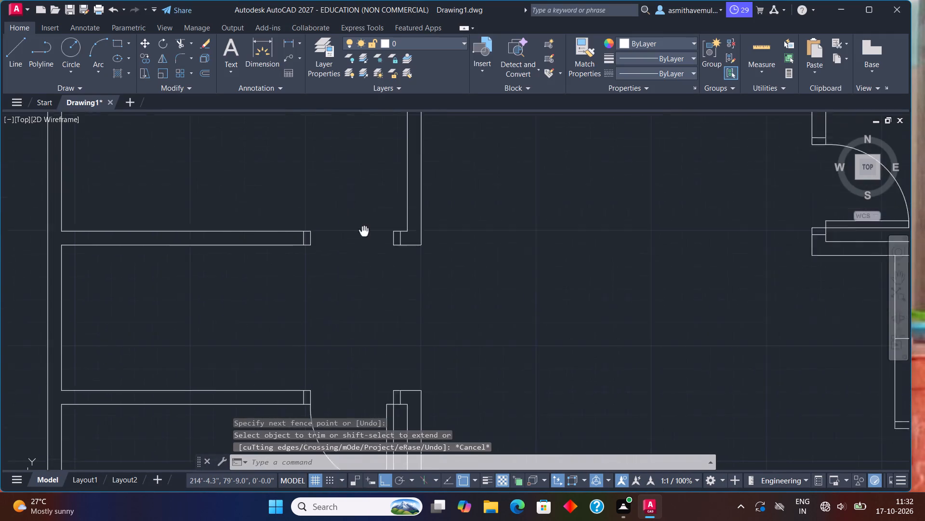
middle_drag(374, 260, 382, 287)
scroll(383, 288, down, 1)
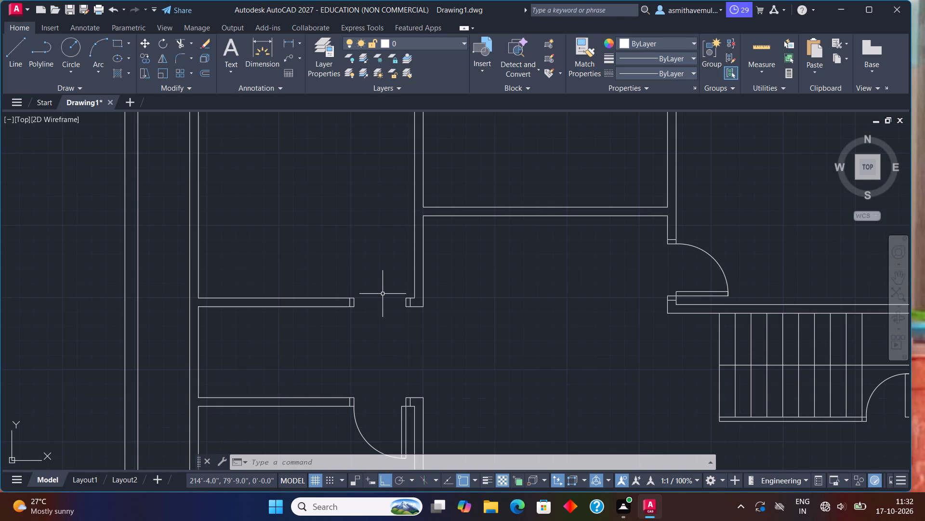
text(REC)
key(Return)
scroll(383, 283, up, 1)
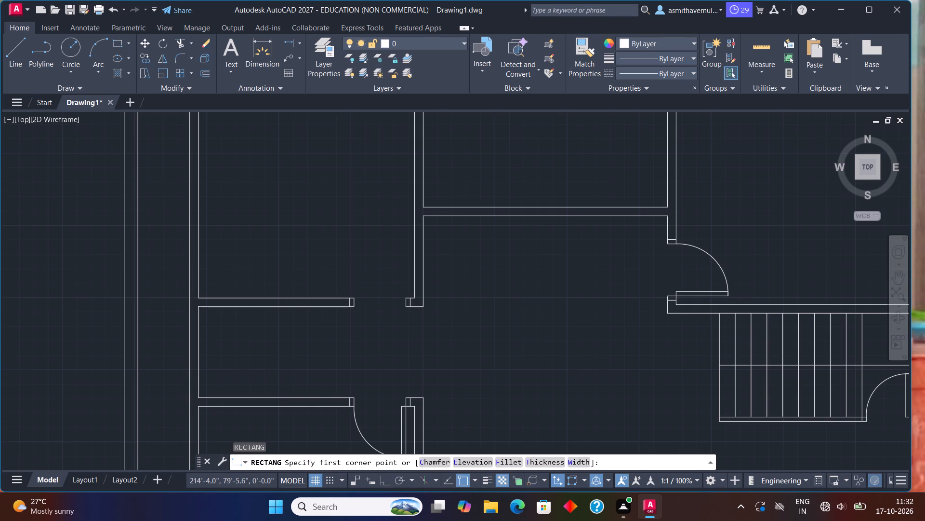
scroll(414, 307, up, 1)
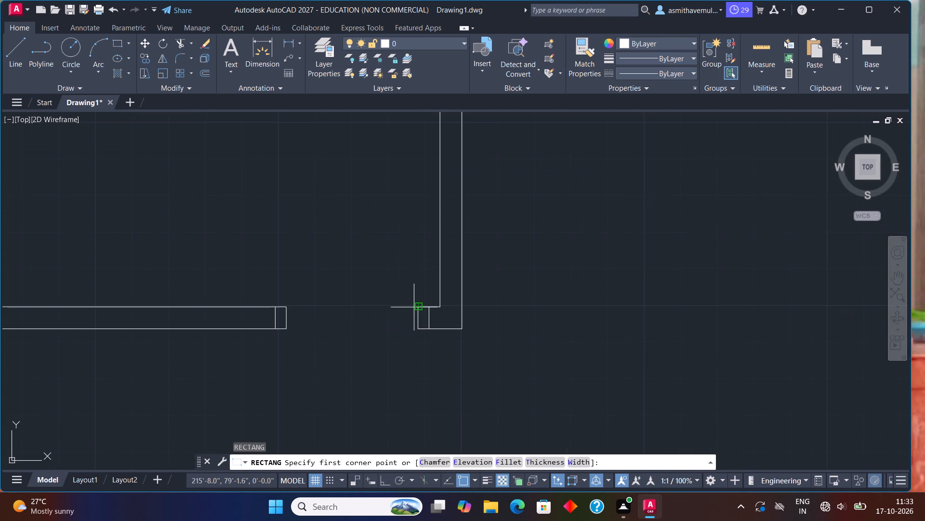
click(416, 306)
key(d)
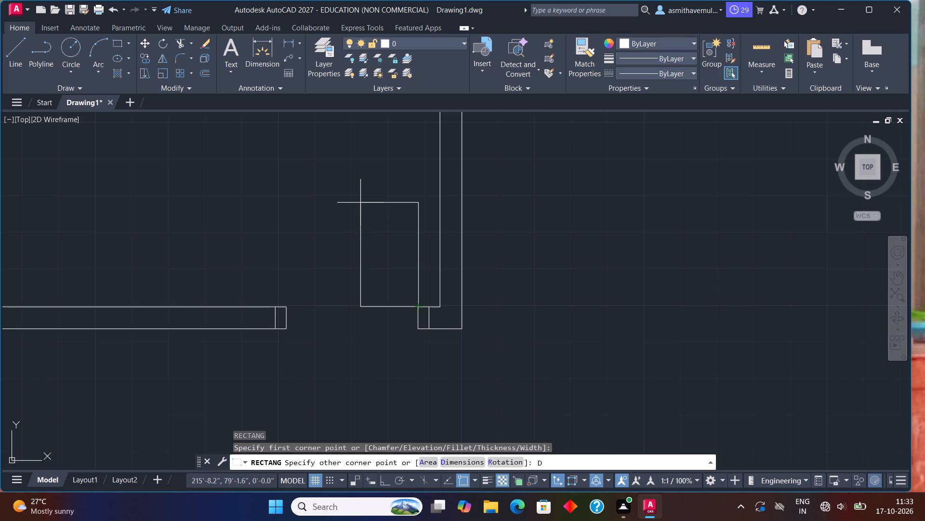
key(Return)
text(3")
key(Return)
text(3')
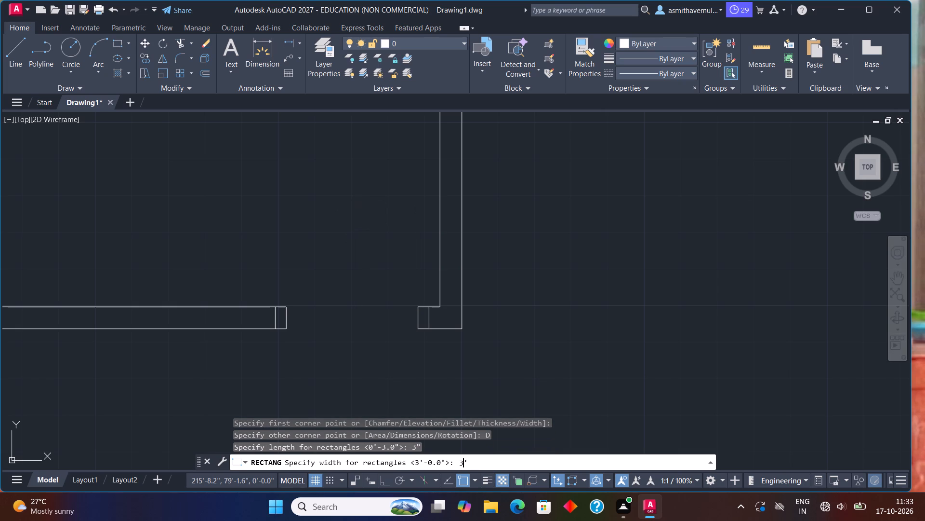
key(Return)
click(360, 203)
click(357, 219)
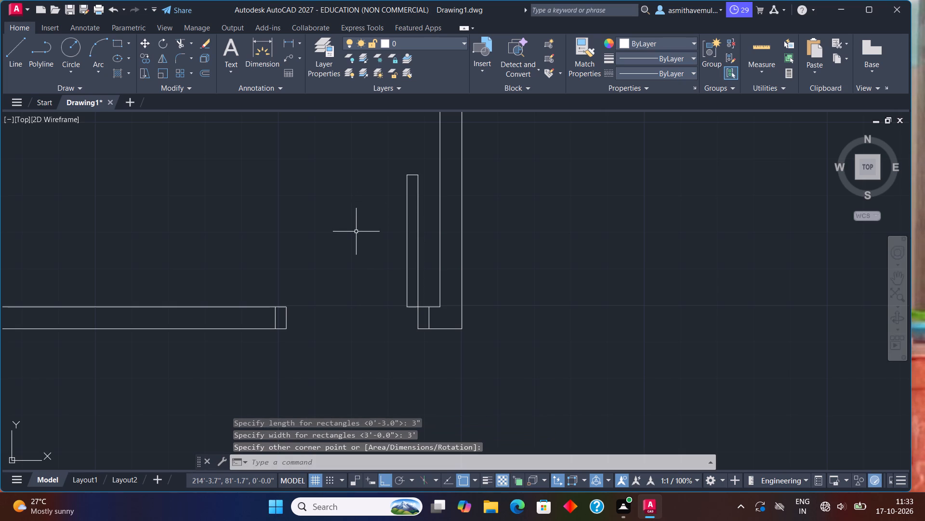
Draw the door swing arc from the leaf's top-right corner through its top-left corner to the left jamb's top corner.
text(ARC)
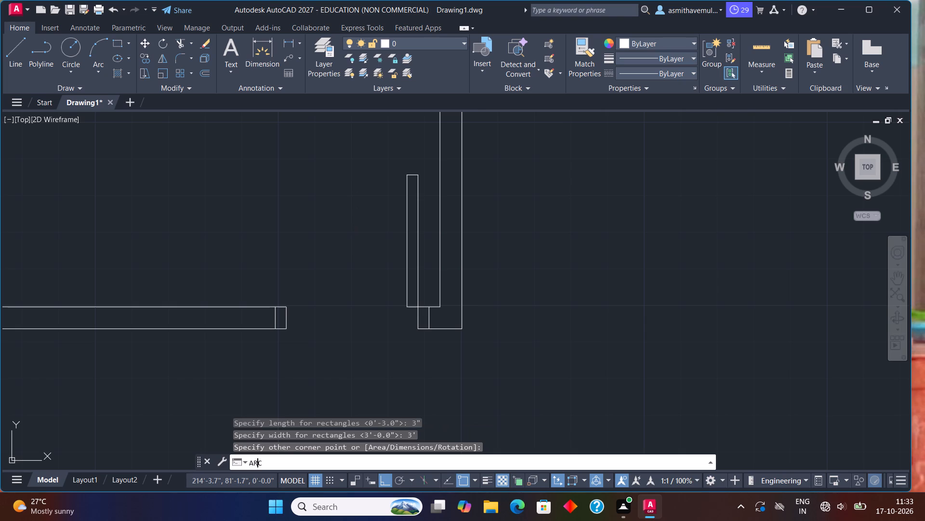
key(Return)
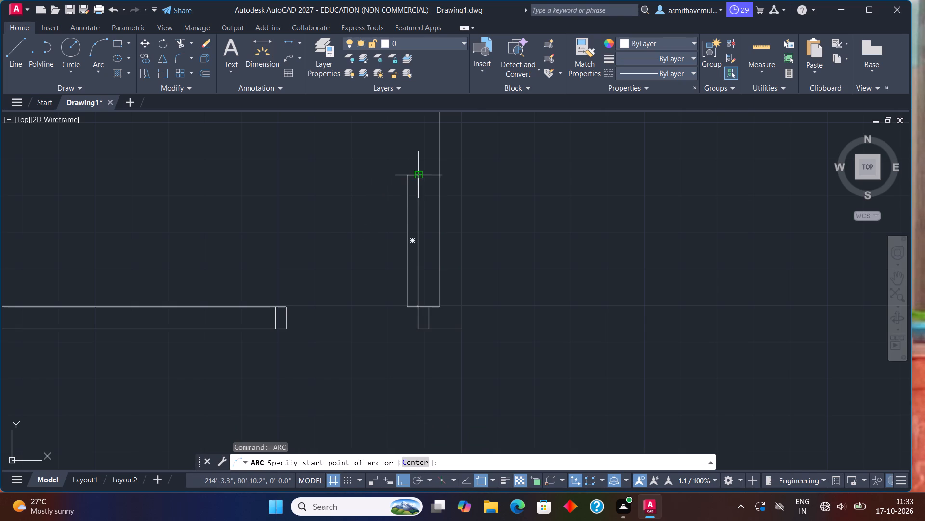
click(418, 178)
click(406, 175)
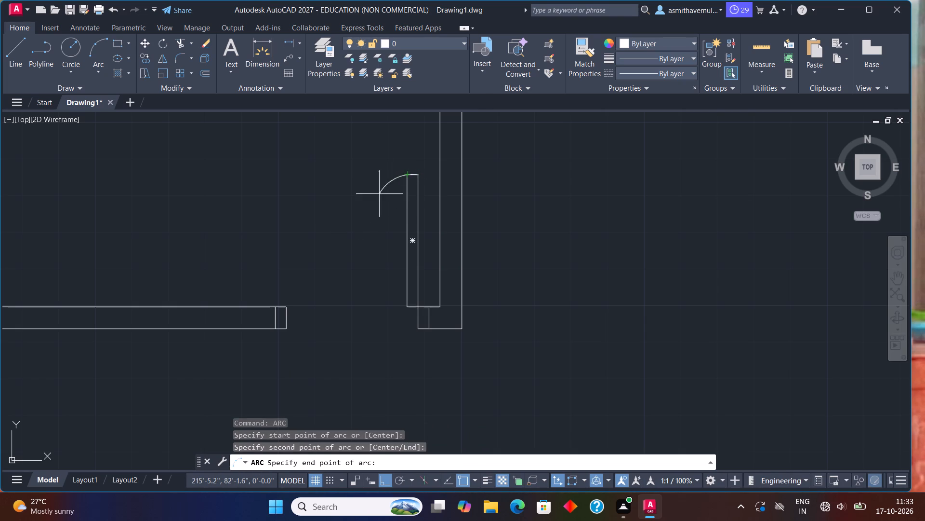
click(286, 303)
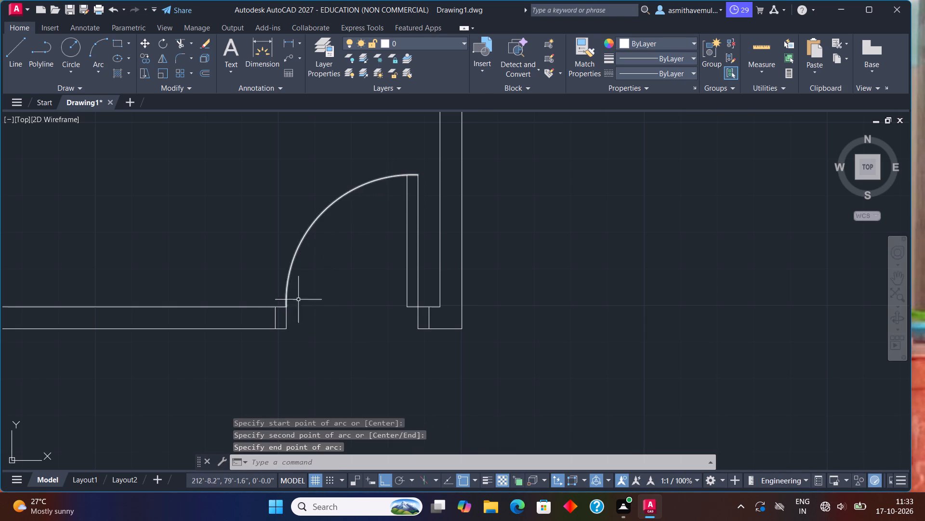
Draw a short vertical line across the central room's bottom wall, left of its middle, to start a door opening.
scroll(306, 299, down, 4)
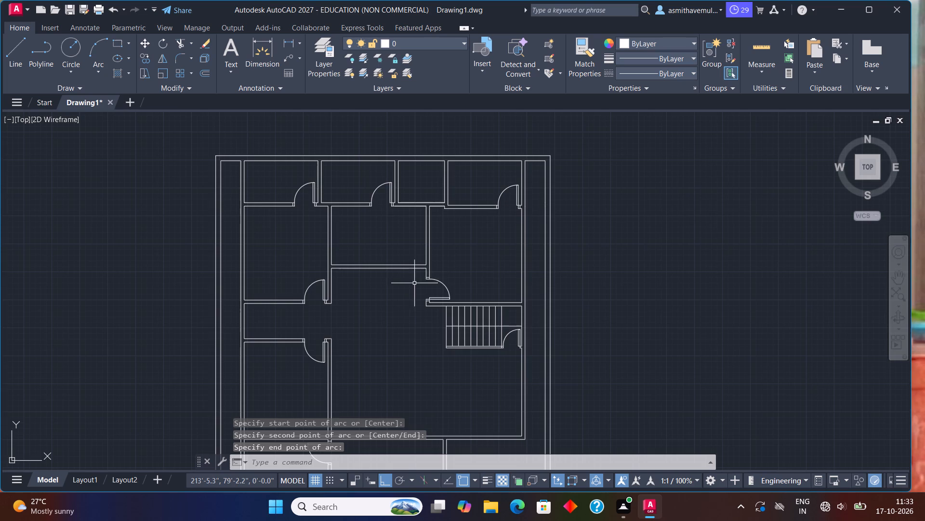
scroll(402, 263, up, 2)
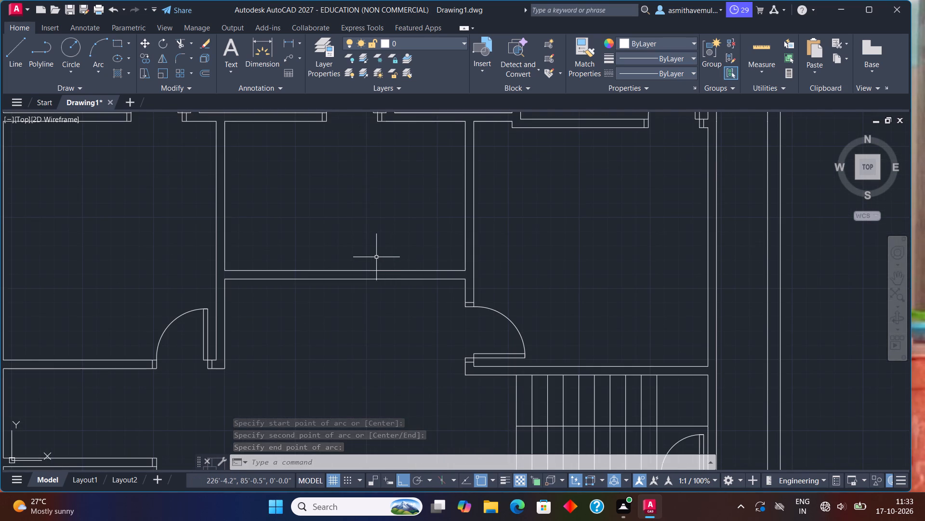
middle_drag(376, 257, 387, 273)
scroll(368, 290, up, 1)
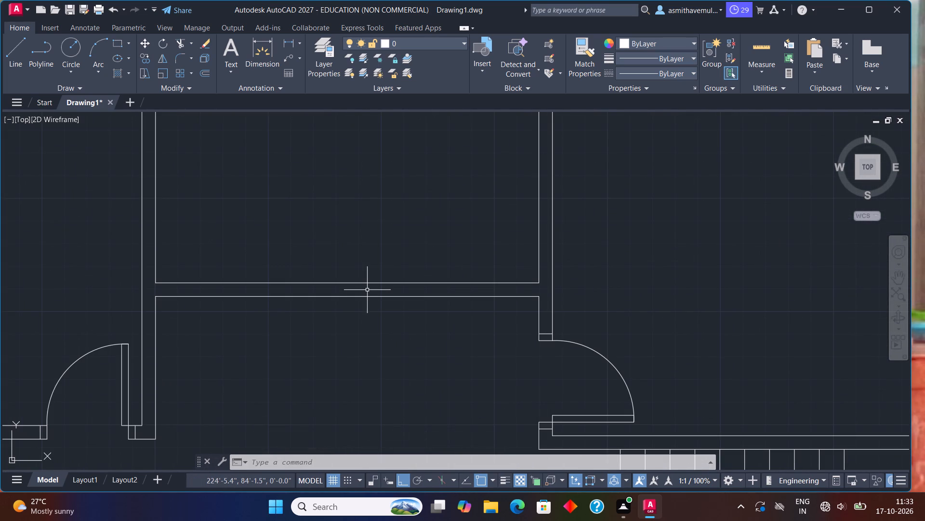
key(l)
key(Return)
scroll(265, 283, up, 1)
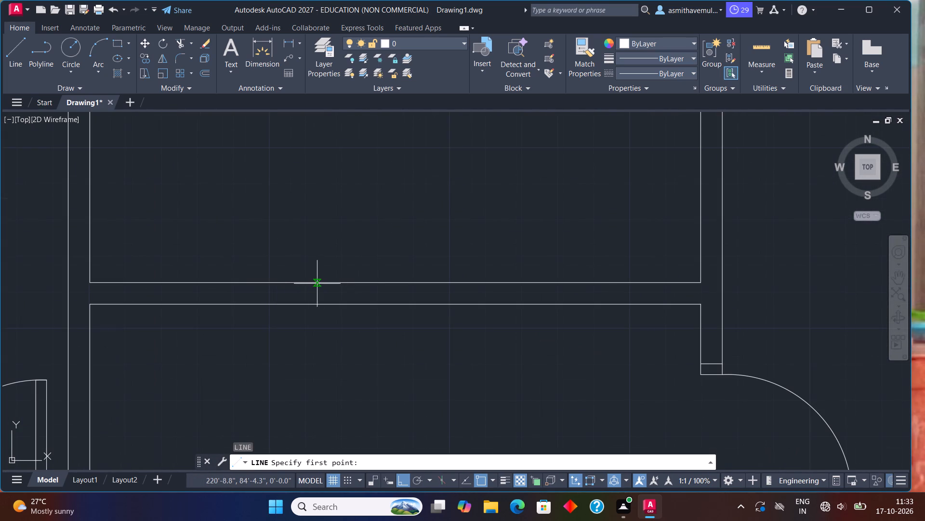
click(314, 282)
click(313, 304)
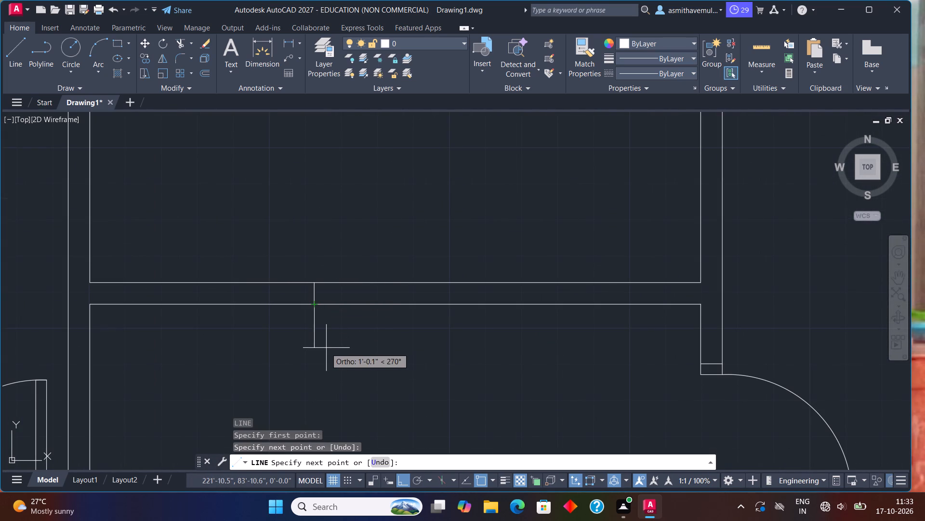
key(Escape)
Offset the new line across the central room's bottom wall 3" to the right to form the left jamb.
key(o)
key(Return)
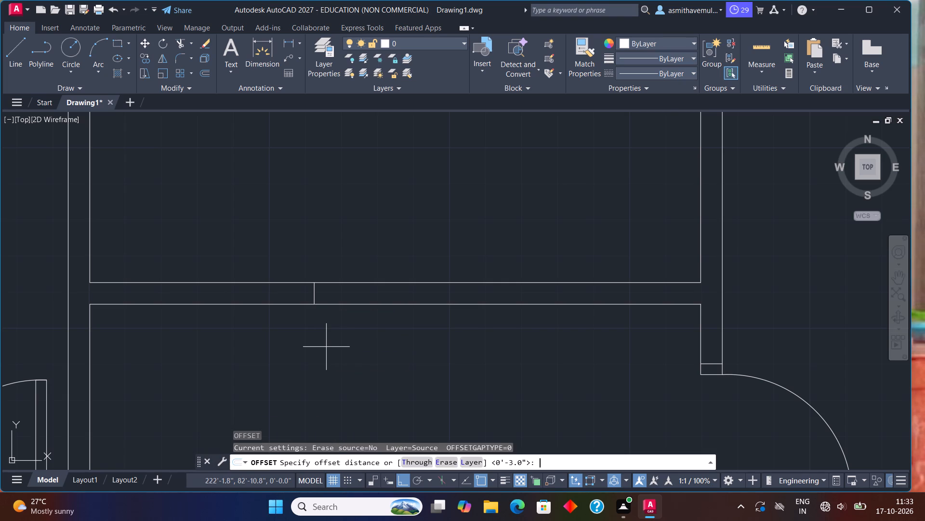
key(3)
key(shift+quotedbl)
key(Return)
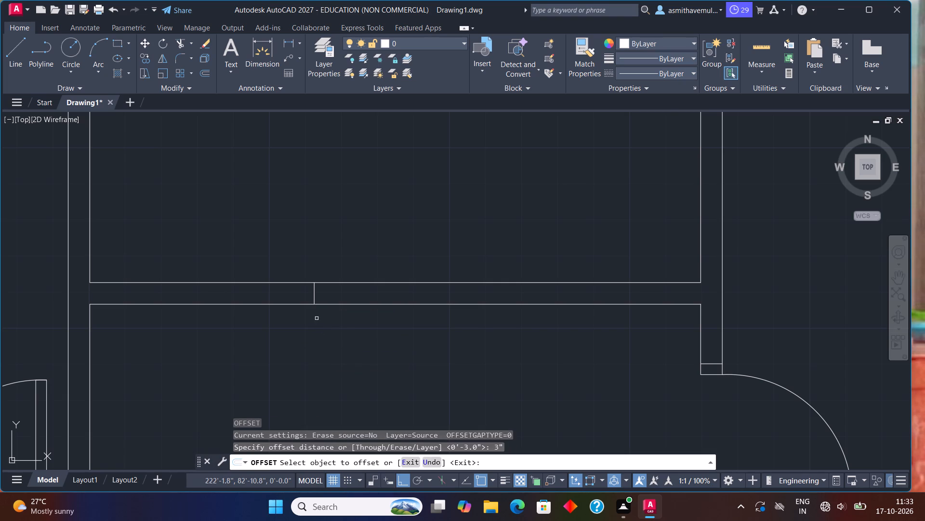
click(315, 292)
click(330, 292)
key(Escape)
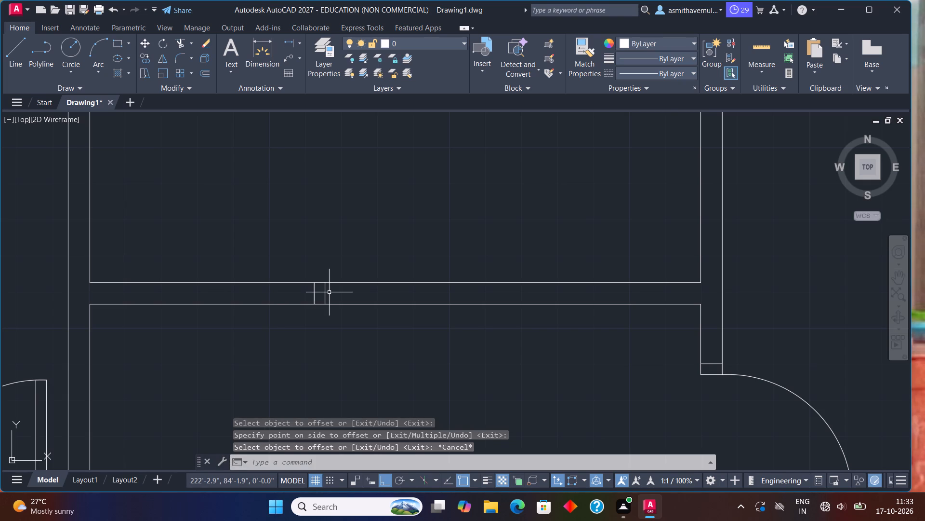
Offset the left jamb's right line 3' to the right to set the central room's door opening width.
key(o)
key(Return)
key(3)
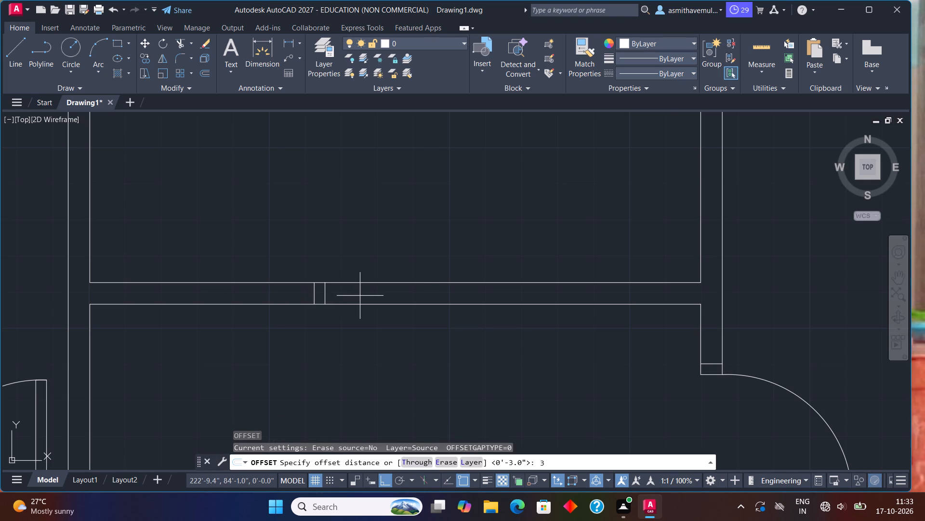
key(apostrophe)
key(Return)
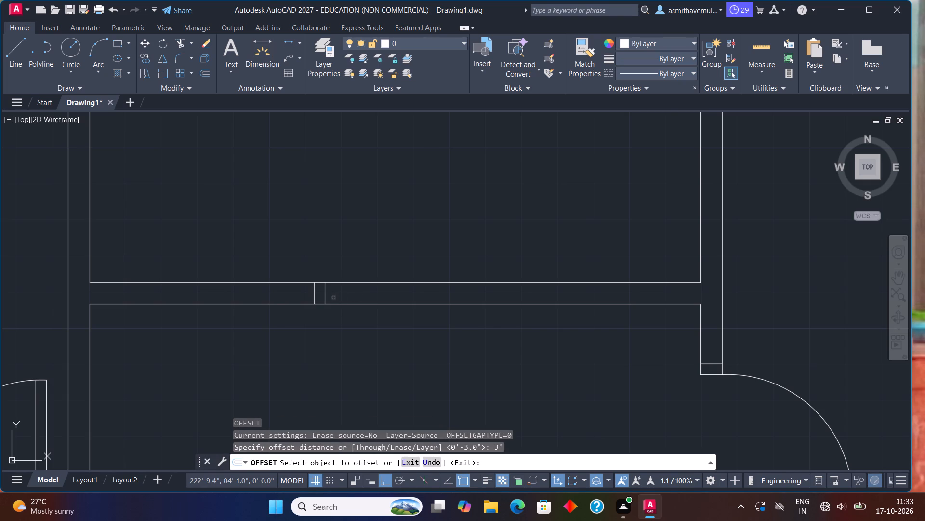
click(325, 295)
click(359, 290)
key(Escape)
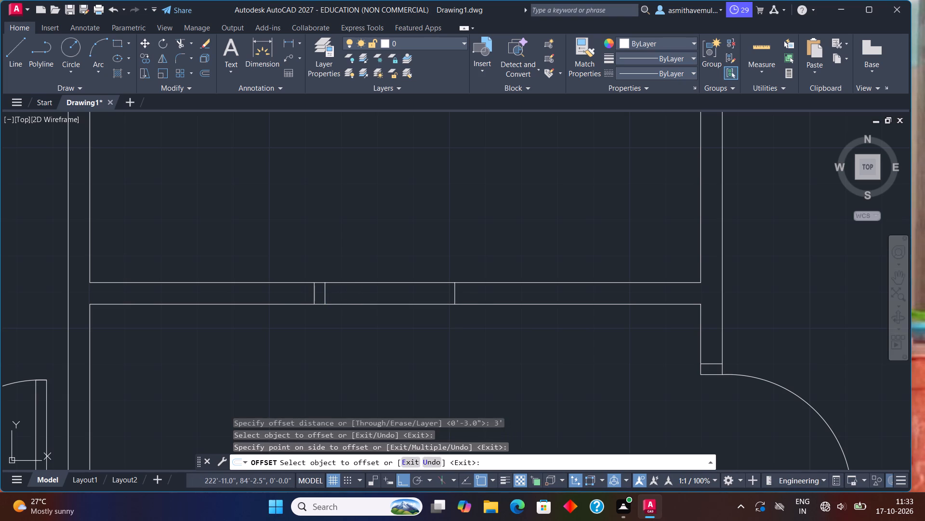
Offset the line at this opening's right end 3" further right to form the right jamb.
key(o)
key(Return)
text(3")
key(Return)
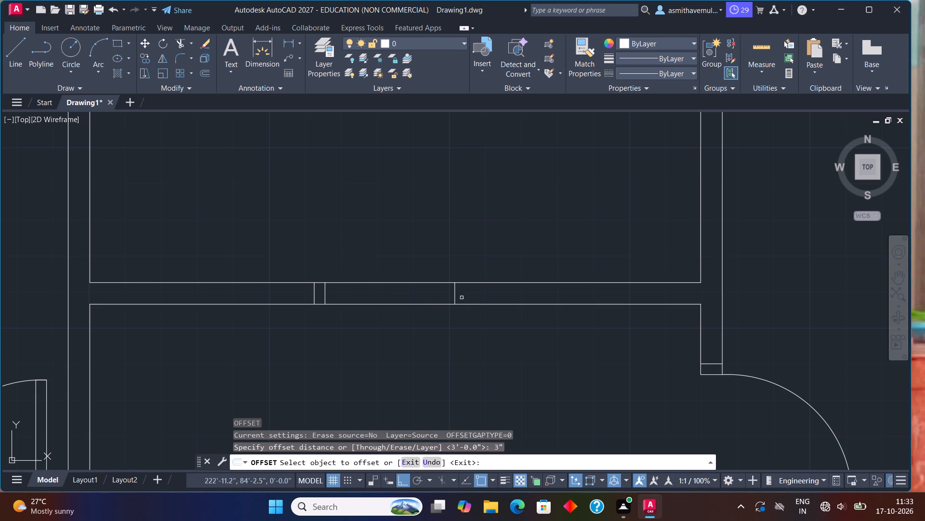
drag(453, 297, 458, 294)
click(479, 288)
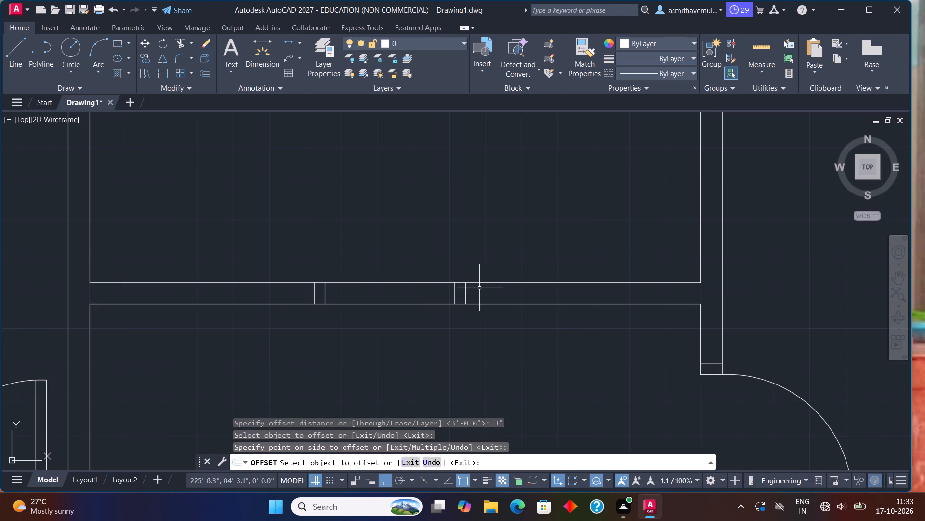
key(Escape)
Trim both horizontal lines of the central room's bottom wall between the two jambs to clear the door opening.
text(TRIM)
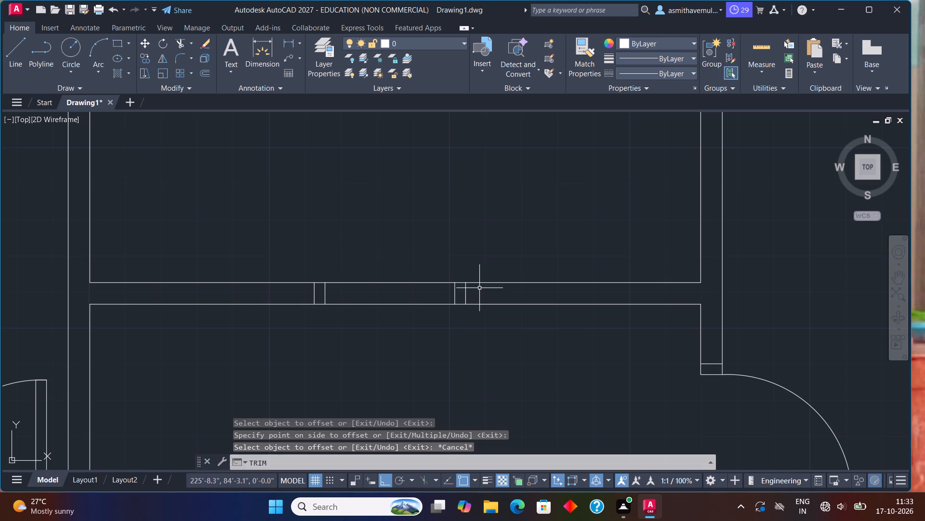
key(Return)
drag(403, 322, 393, 265)
key(Escape)
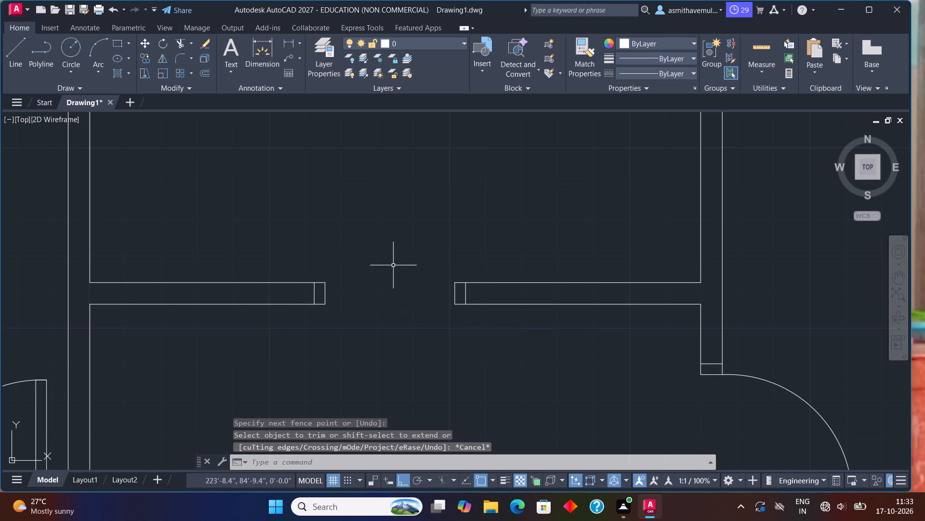
Draw a 3" by 3' rectangular door leaf standing upward from the left jamb's top-right corner in the central room's opening.
text(REC)
key(Return)
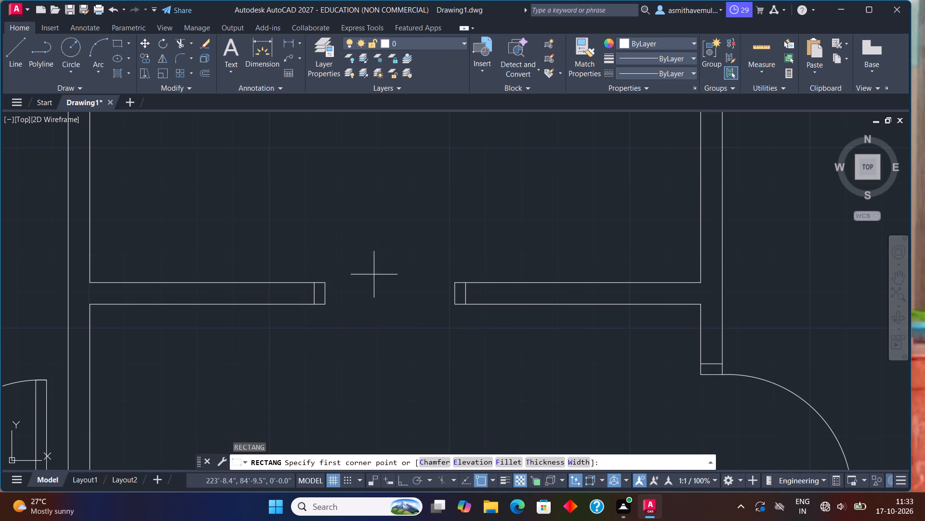
click(324, 285)
key(d)
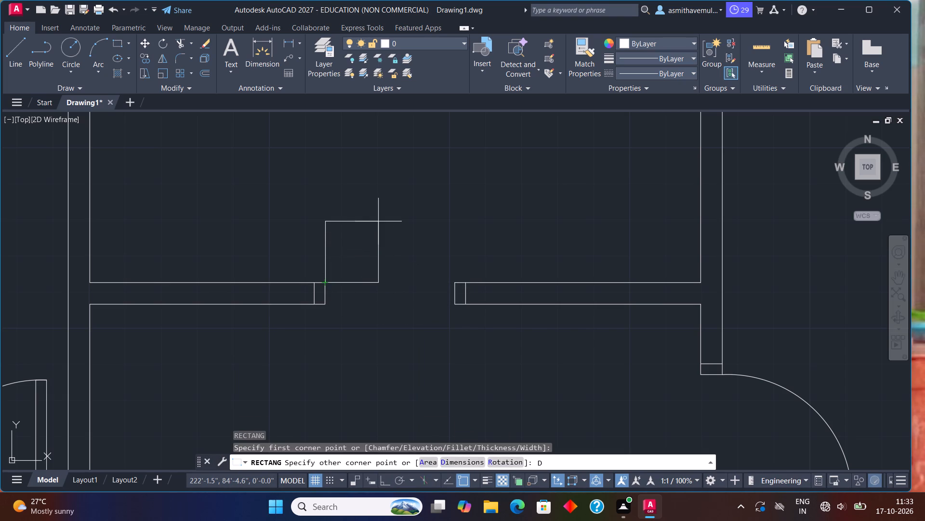
key(Return)
key(3)
key(shift+quotedbl)
key(Return)
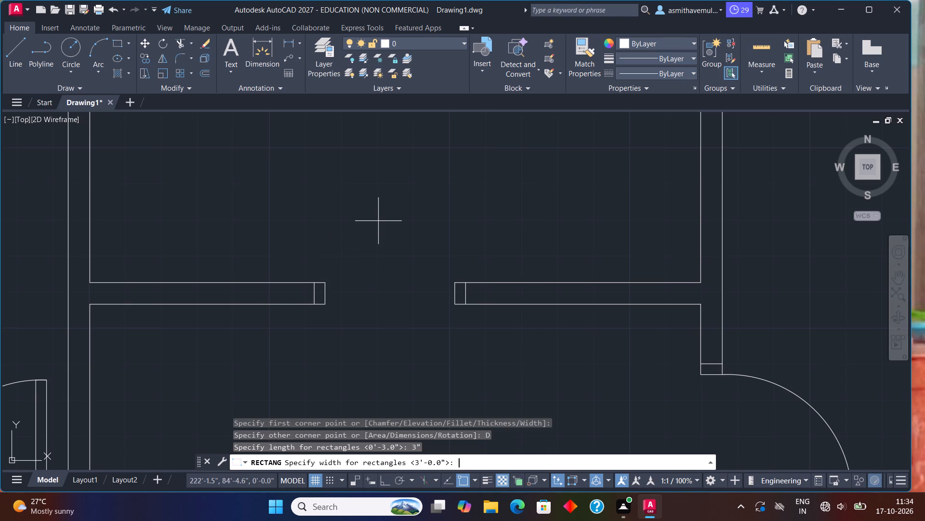
key(3)
key(apostrophe)
key(Return)
click(378, 220)
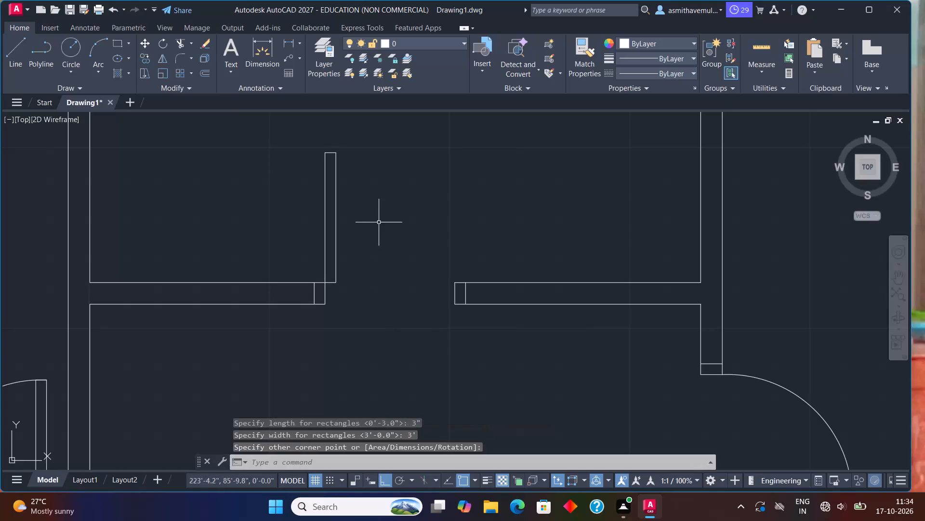
click(382, 260)
click(384, 275)
Draw the central room's door swing arc from the leaf's top-left corner through its top-right corner to the right jamb's top corner.
text(ARC)
key(Return)
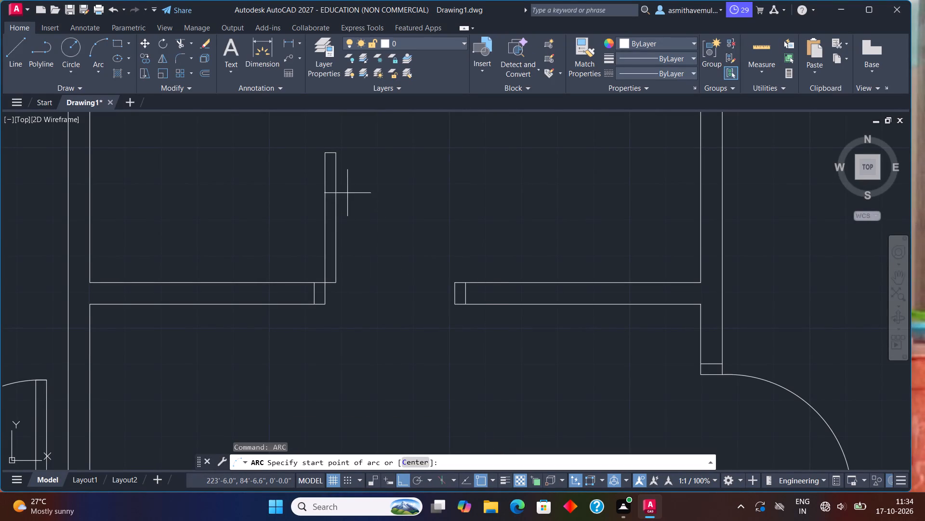
click(326, 155)
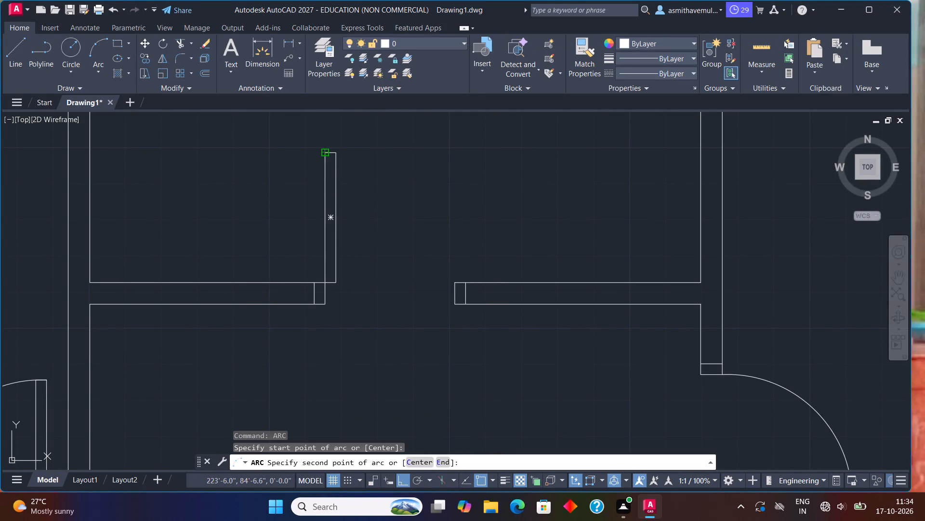
click(335, 155)
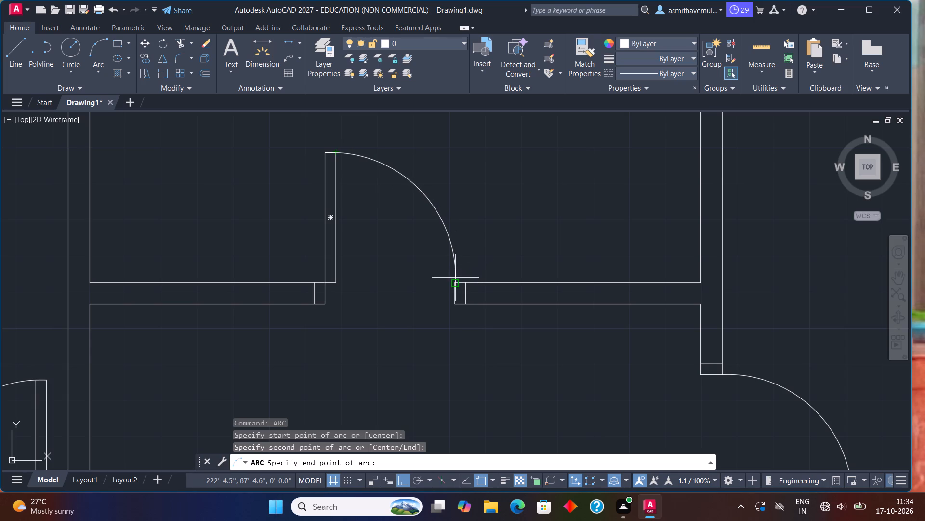
click(455, 282)
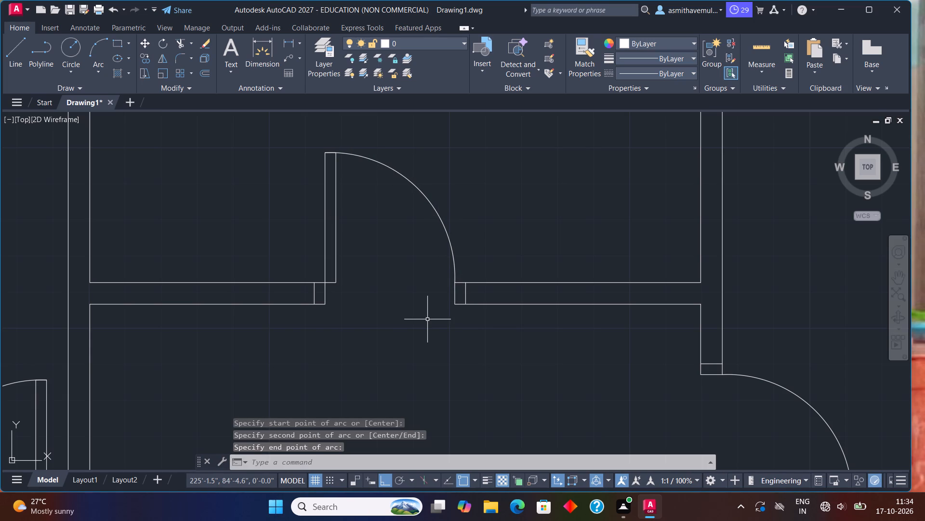
scroll(423, 306, down, 1)
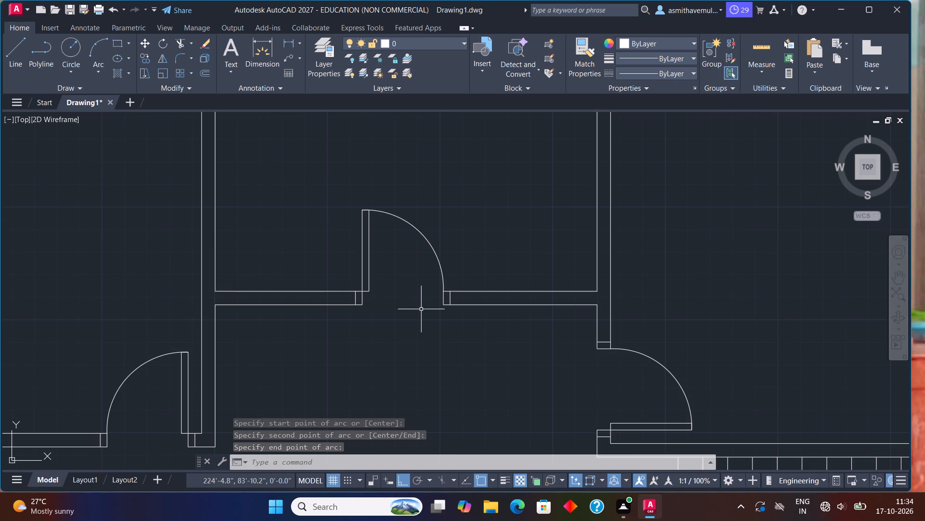
Examine the whole floor plan, focusing on the narrow room in the top row that has no door.
scroll(422, 321, down, 1)
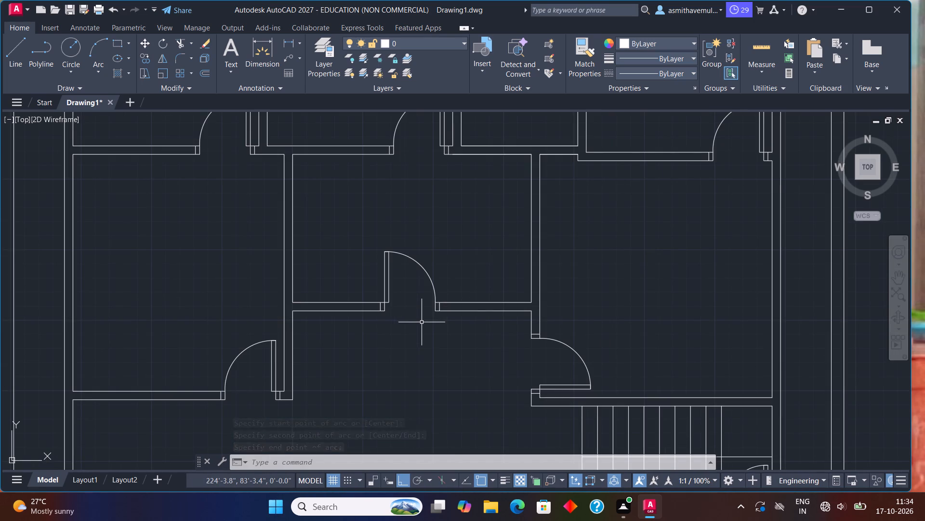
scroll(516, 331, down, 1)
middle_drag(517, 339, 464, 220)
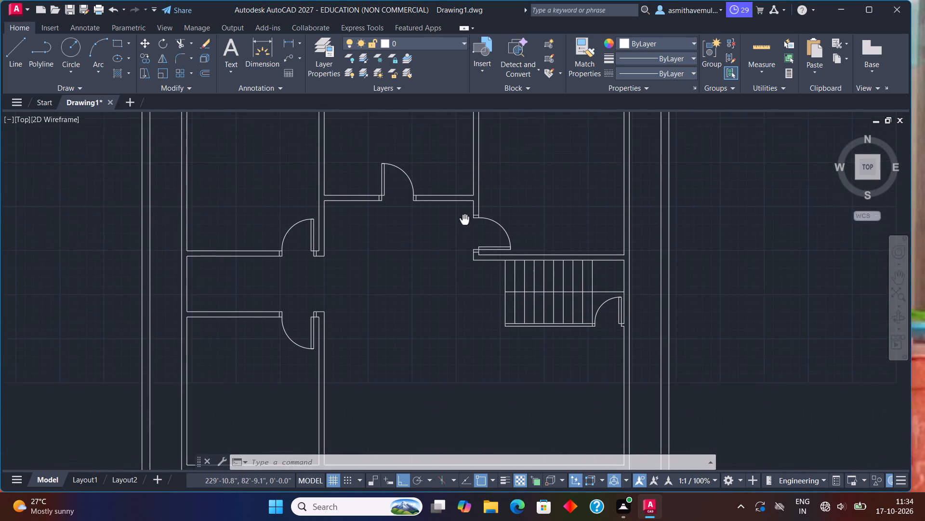
middle_drag(464, 220, 464, 219)
scroll(478, 290, down, 2)
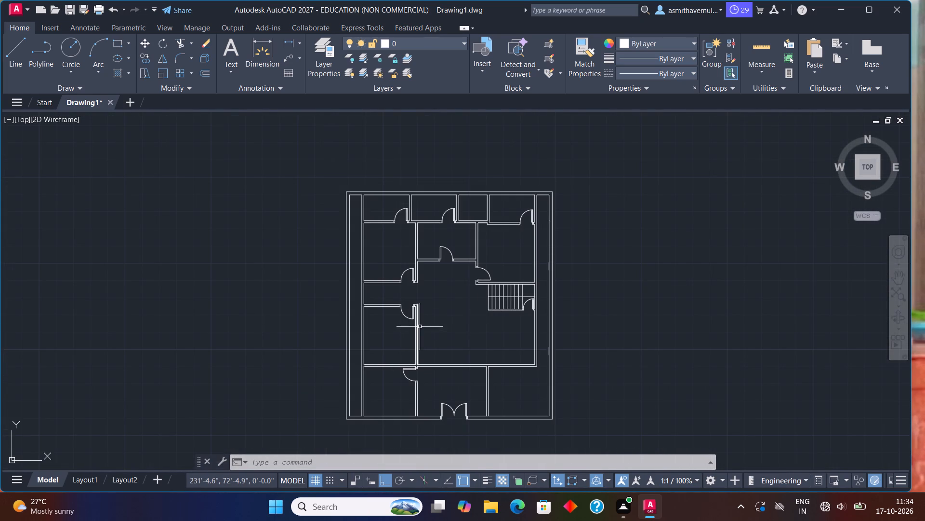
middle_drag(427, 293, 459, 344)
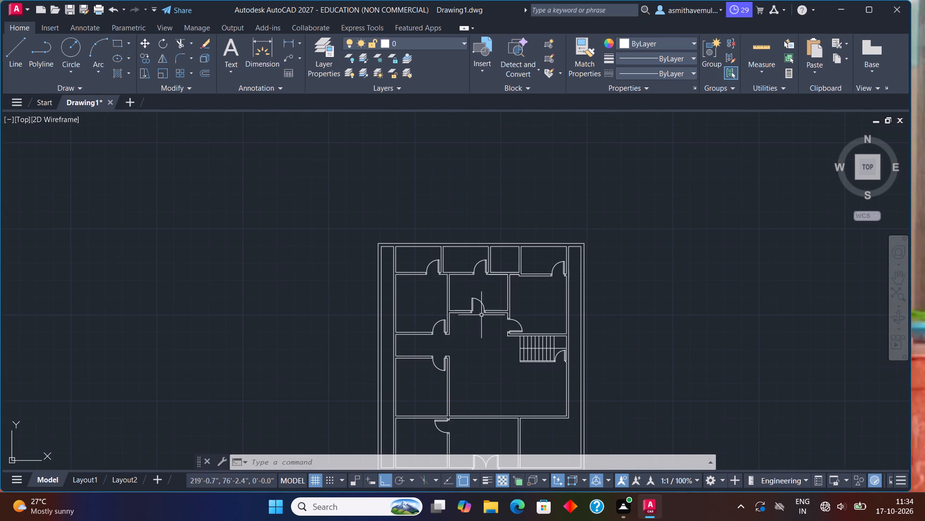
scroll(496, 271, up, 3)
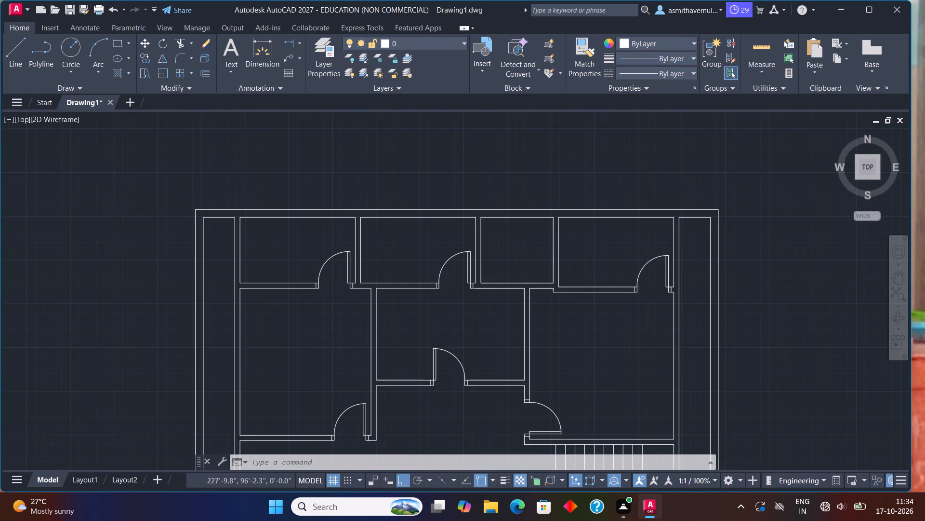
middle_drag(493, 255, 494, 385)
scroll(474, 338, up, 1)
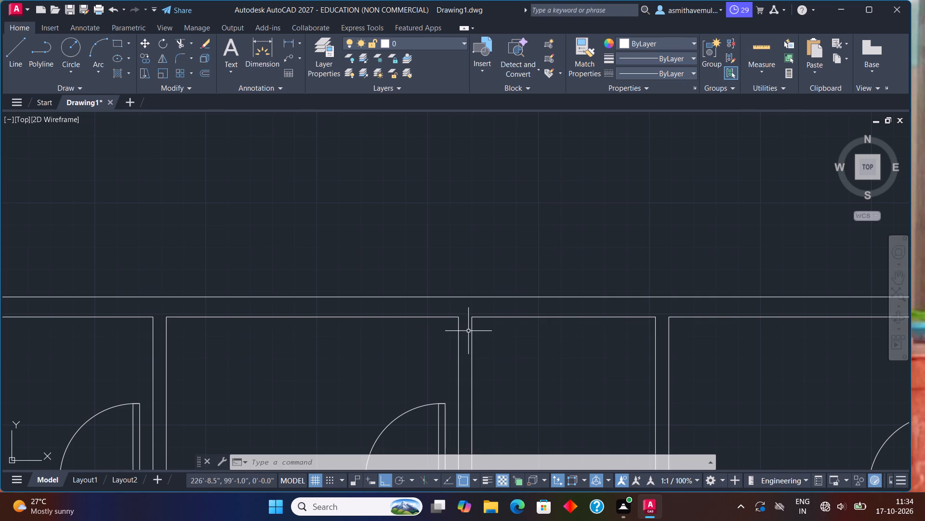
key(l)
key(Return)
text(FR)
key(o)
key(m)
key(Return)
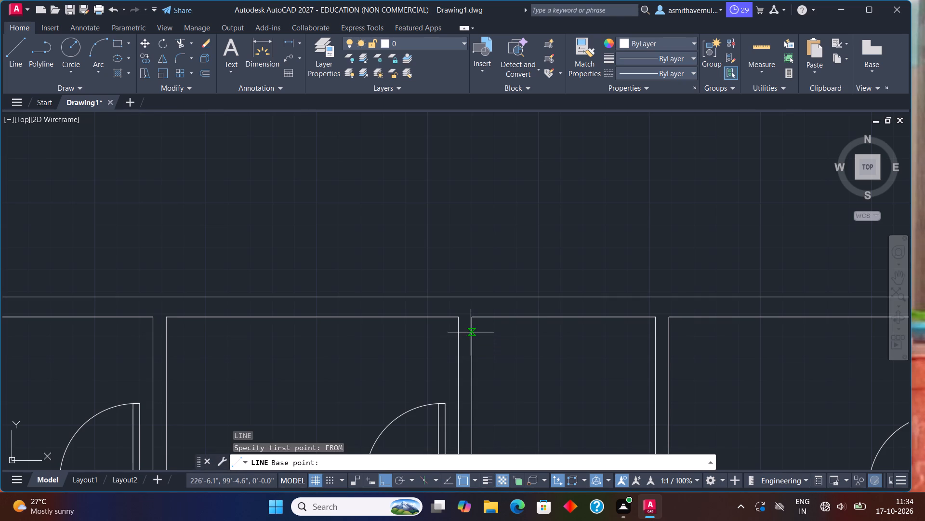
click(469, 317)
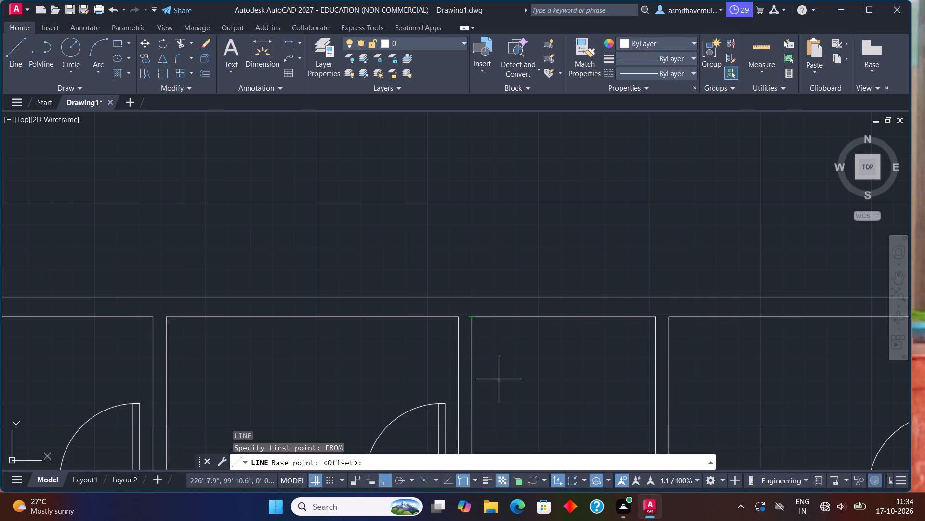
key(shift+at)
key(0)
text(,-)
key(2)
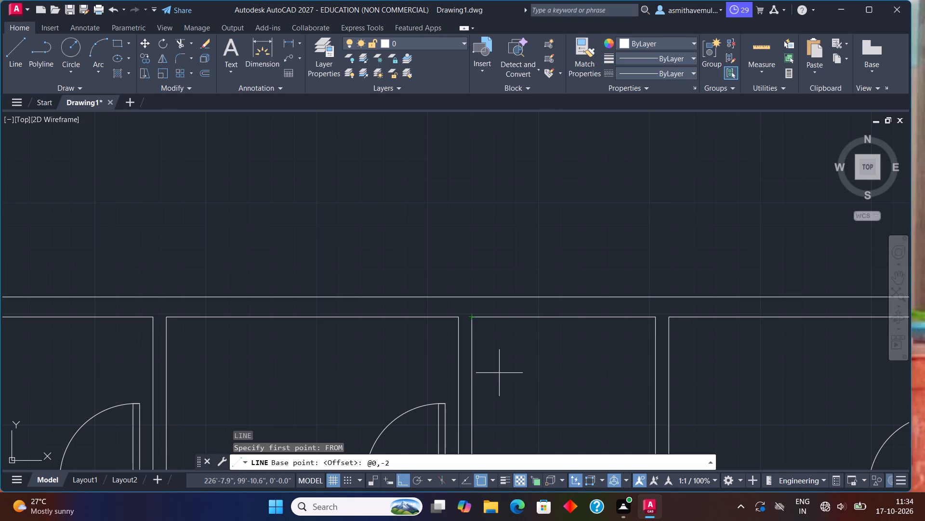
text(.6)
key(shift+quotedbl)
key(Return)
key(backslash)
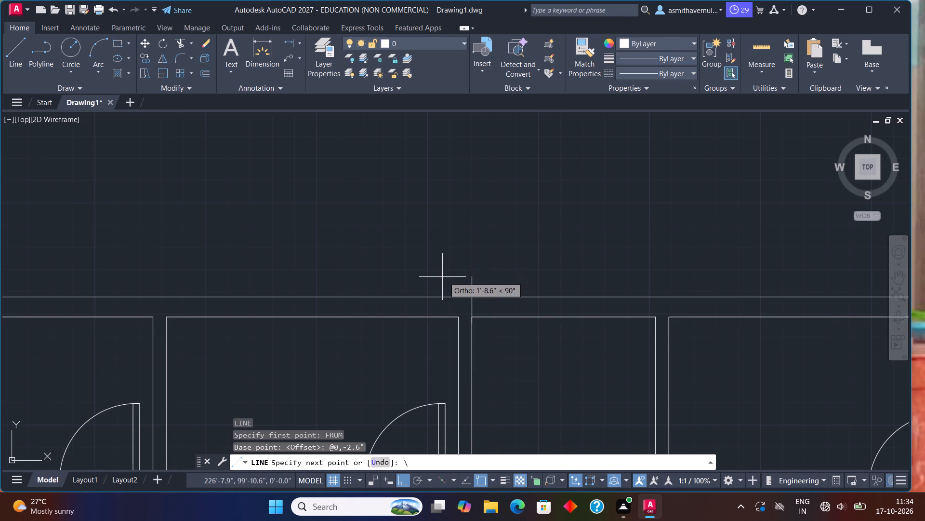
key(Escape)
Draw a jamb line across the narrow top-row room's left wall, starting 3" below the room's top-left inner corner.
scroll(500, 320, up, 1)
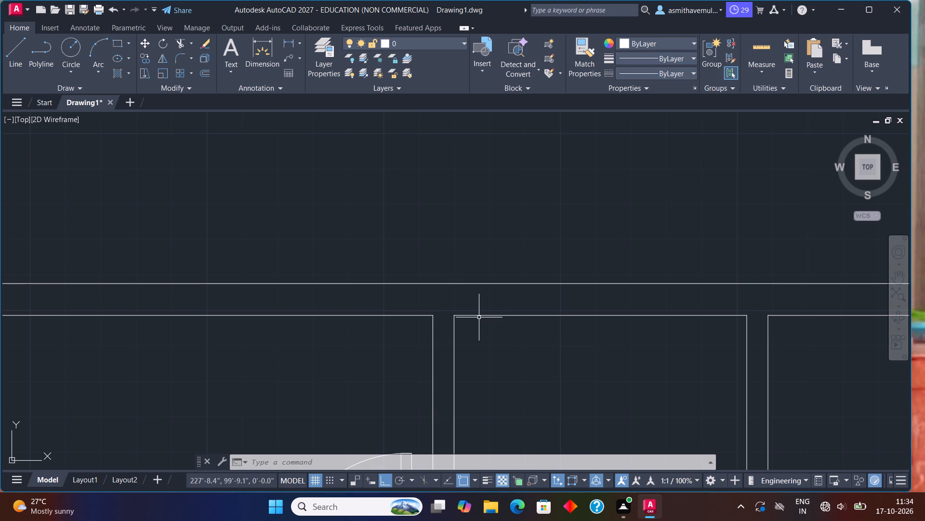
key(l)
key(Return)
text(FROM)
key(Return)
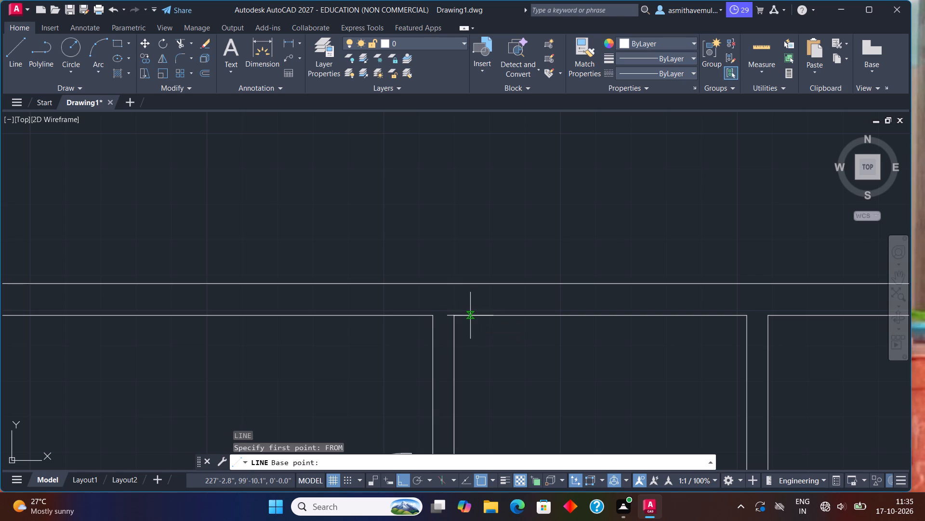
click(455, 313)
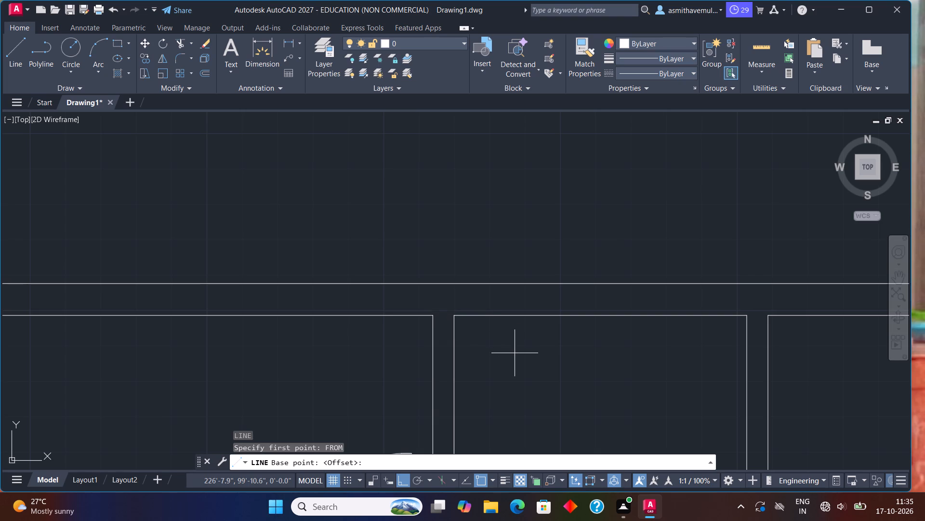
text(@0,-3")
key(Return)
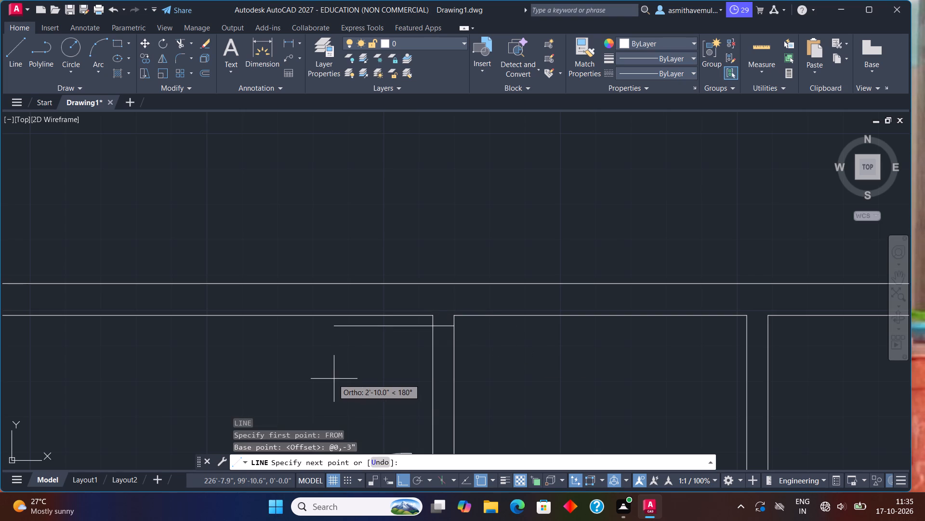
scroll(356, 372, up, 1)
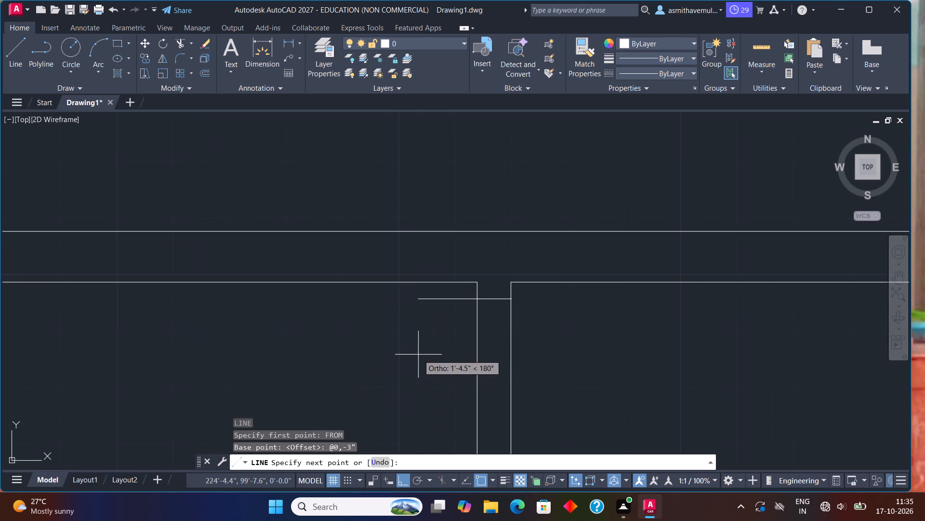
click(476, 301)
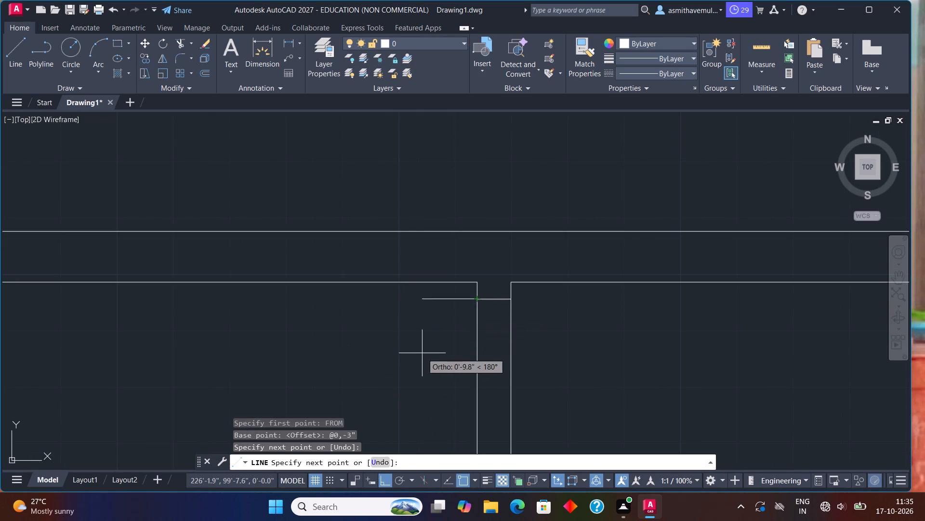
key(Escape)
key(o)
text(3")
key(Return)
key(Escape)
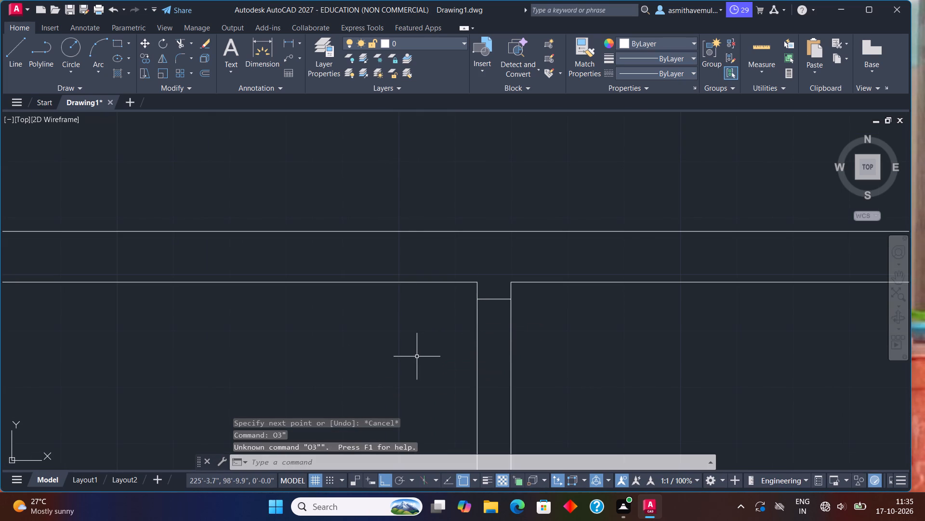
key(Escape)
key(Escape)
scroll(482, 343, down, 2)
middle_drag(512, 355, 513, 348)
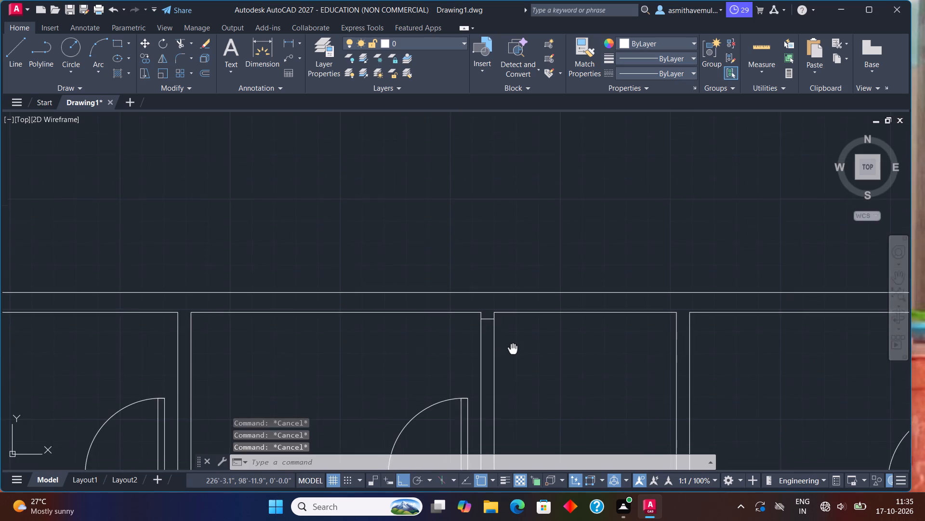
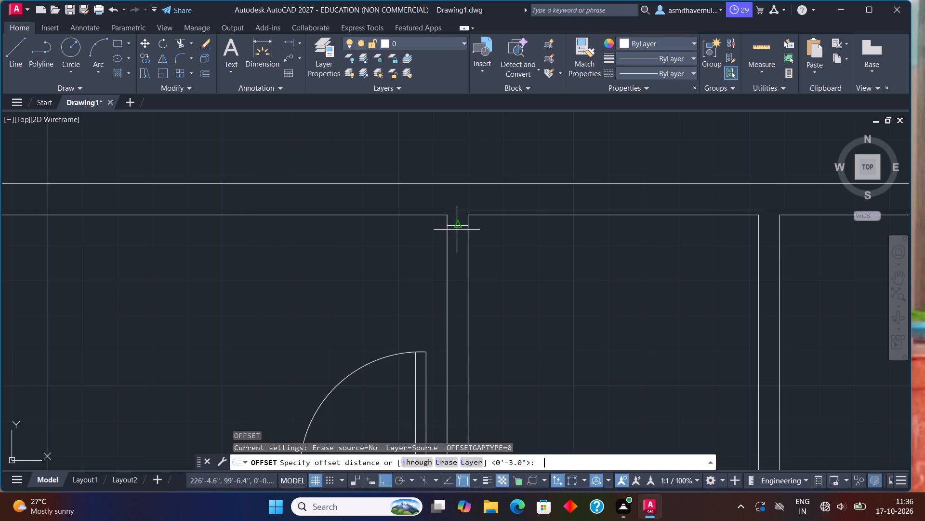
Offset the short line across the partition wall below the top wall by 3" downward, away from the top wall.
text(3")
key(Return)
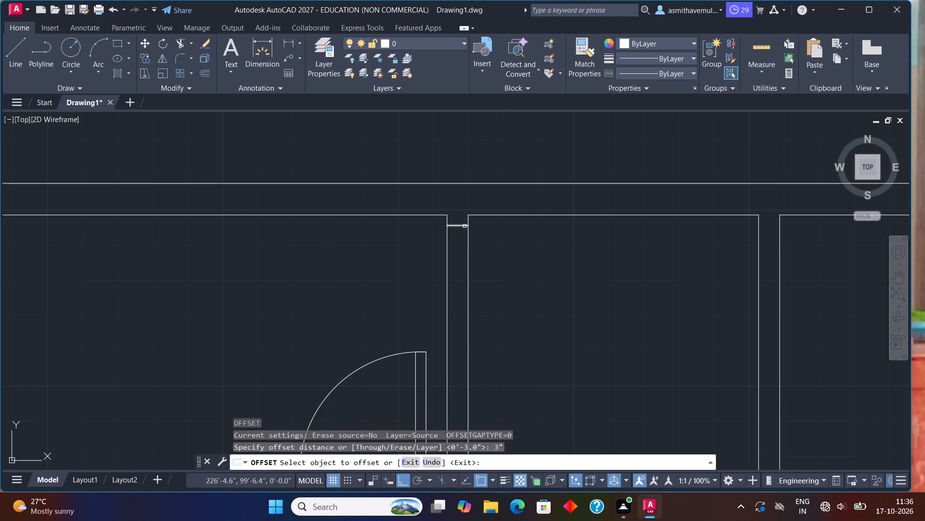
click(462, 226)
click(462, 237)
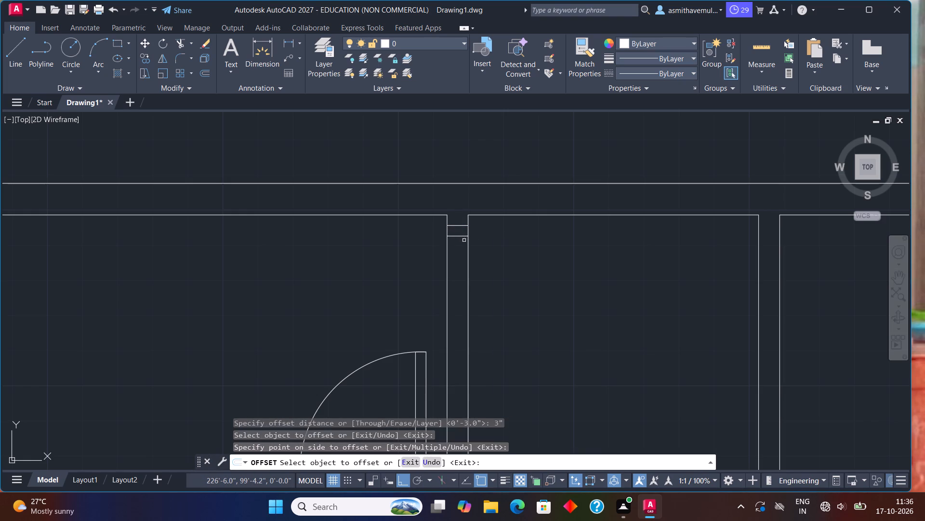
key(Escape)
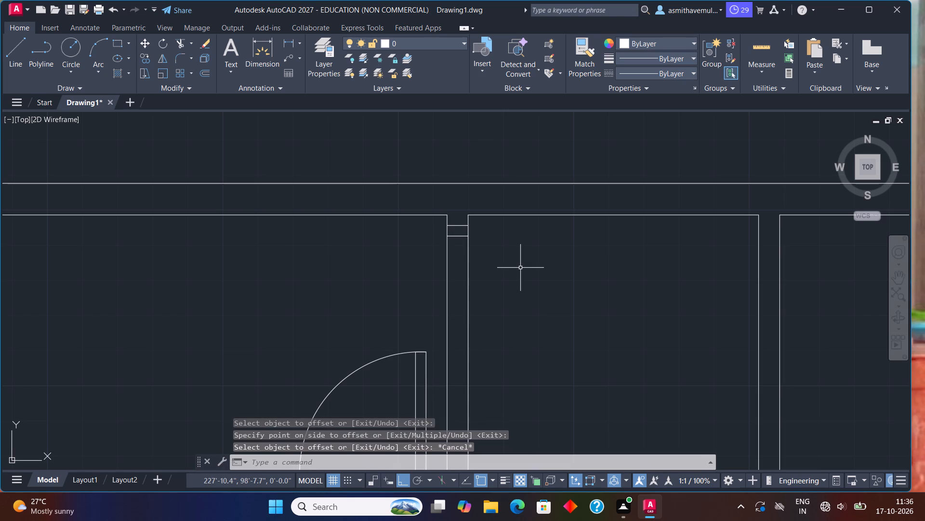
Offset the lower cross line in the partition wall by 2'6" downward to mark the door opening's width.
key(o)
key(Return)
text(2'6")
key(Return)
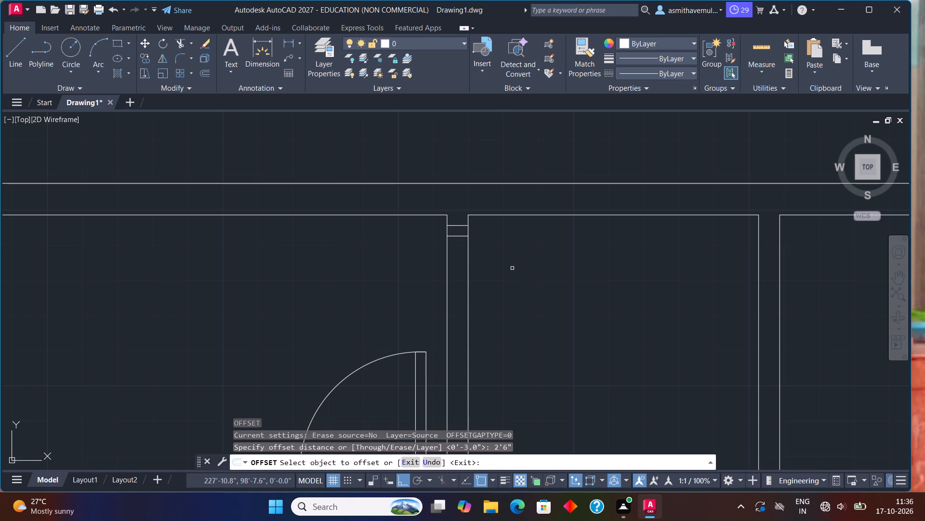
middle_drag(510, 270, 510, 217)
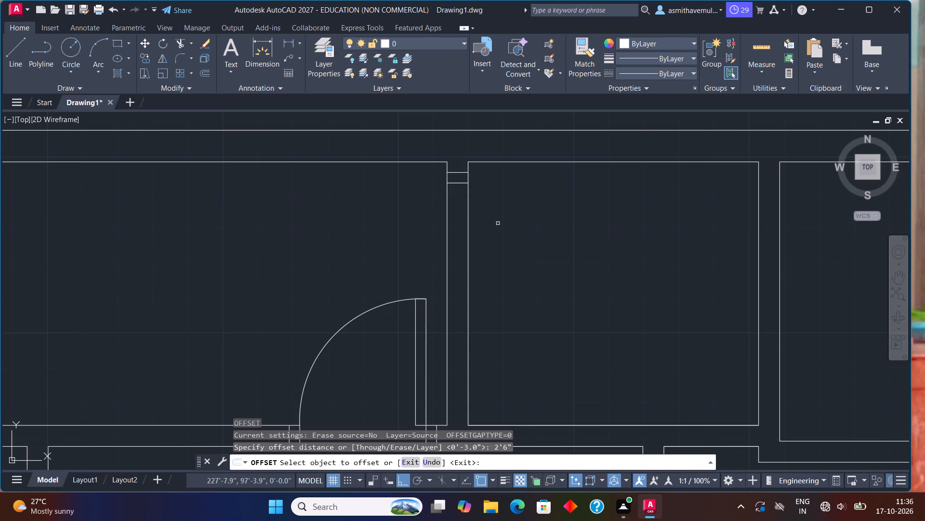
click(456, 182)
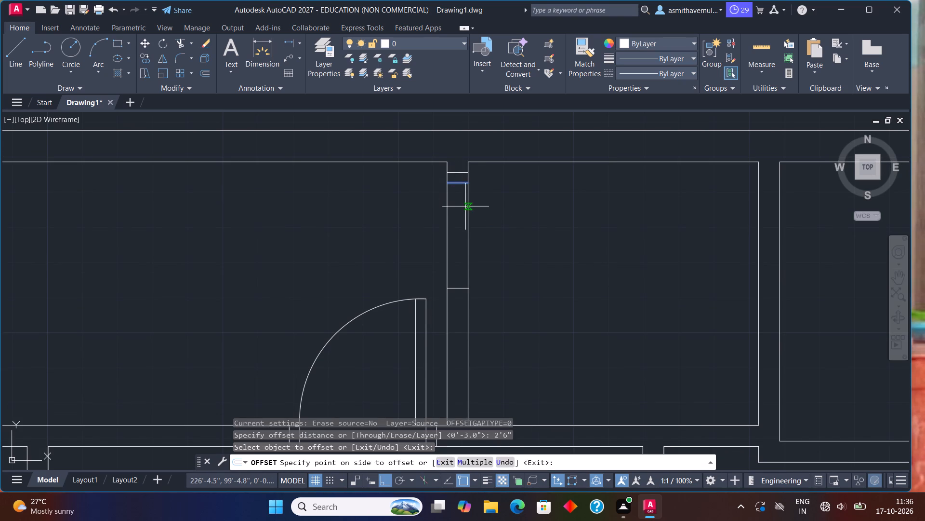
click(468, 210)
key(Escape)
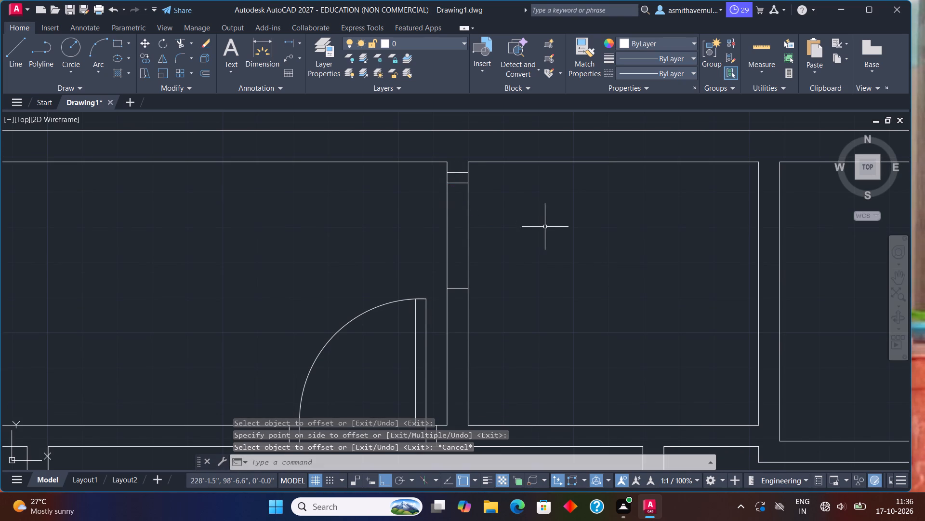
Offset the line at the lower end of the door opening by 3" further down the partition wall.
key(o)
key(Return)
key(3)
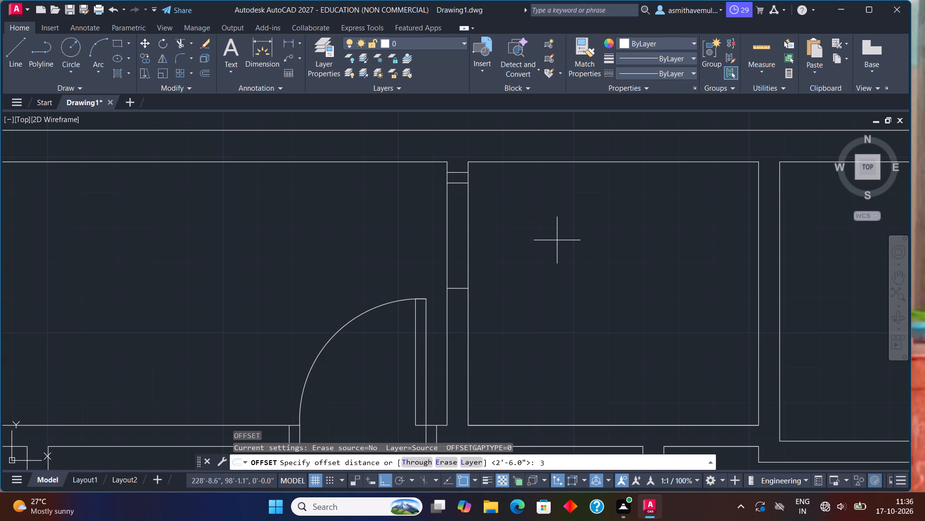
key(shift+quotedbl)
key(Return)
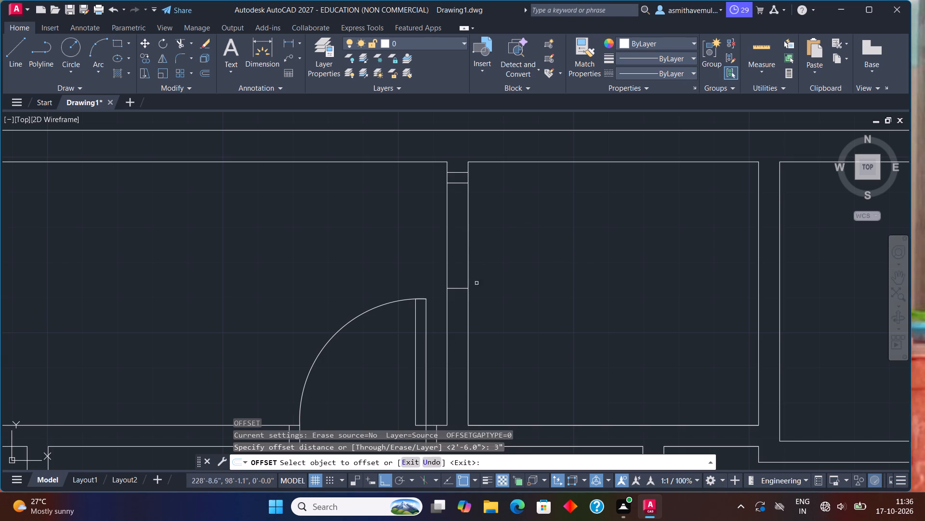
click(461, 289)
click(460, 304)
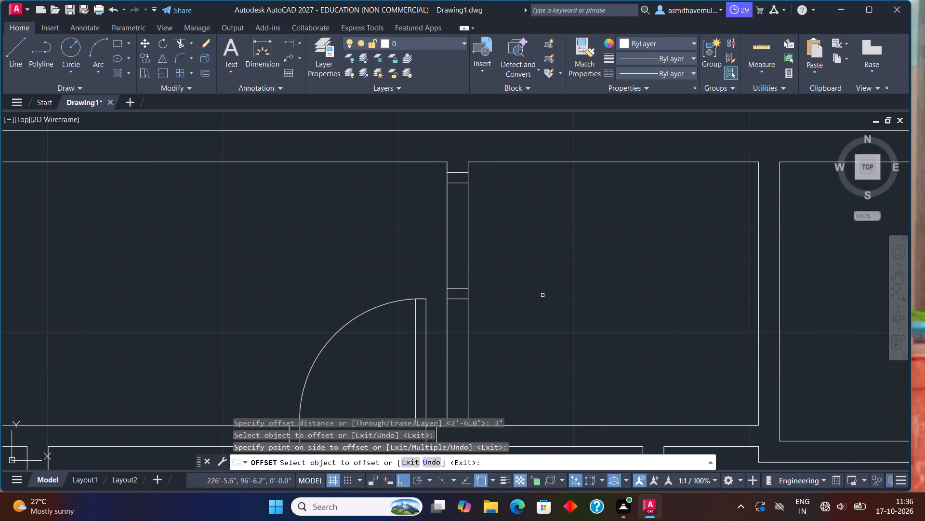
key(Escape)
Trim both partition wall lines between the two jambs to clear the door opening.
text(TR)
key(i)
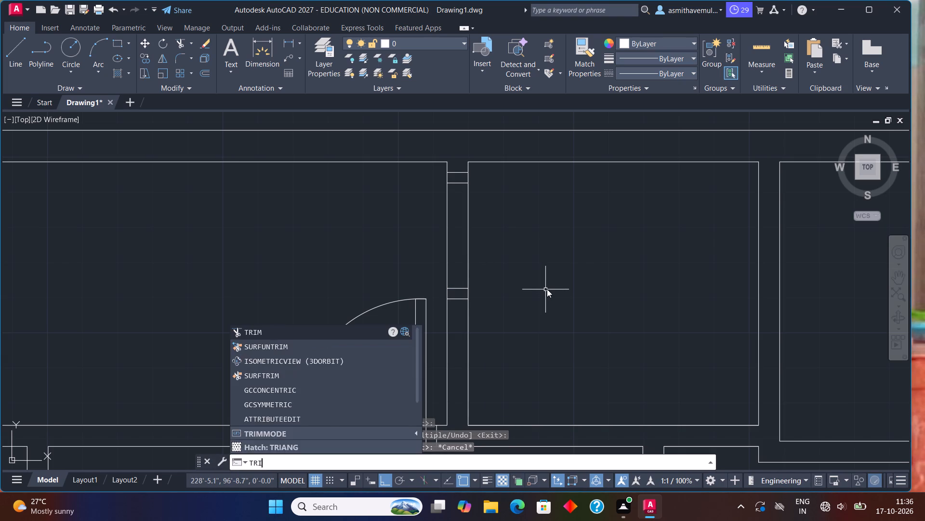
key(m)
key(Return)
drag(507, 249, 383, 248)
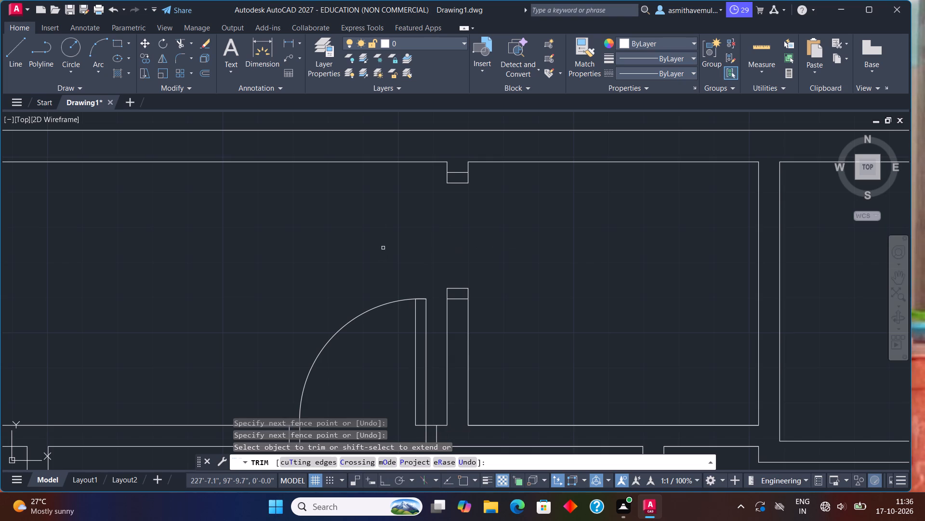
key(Escape)
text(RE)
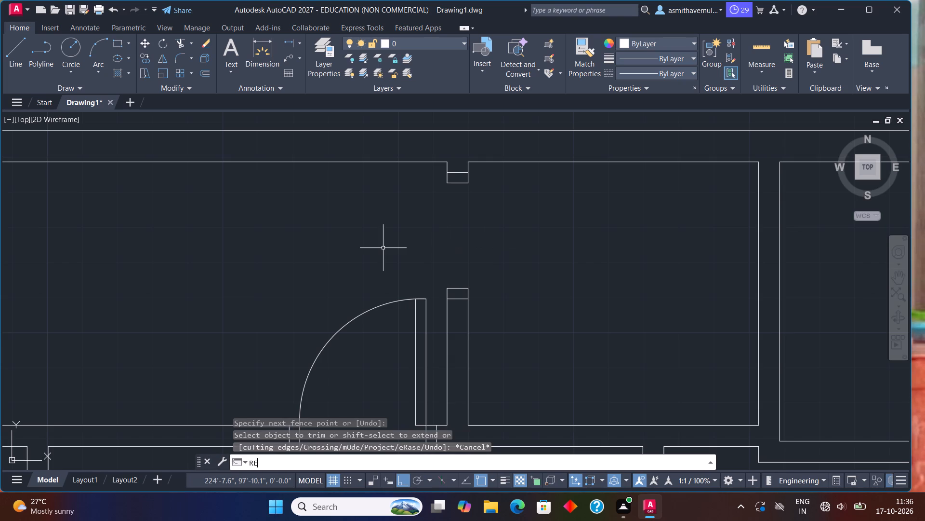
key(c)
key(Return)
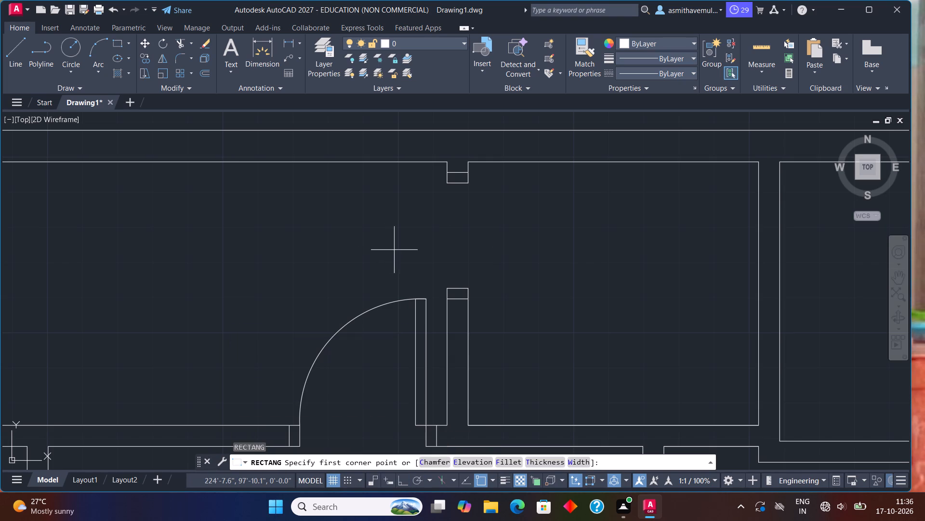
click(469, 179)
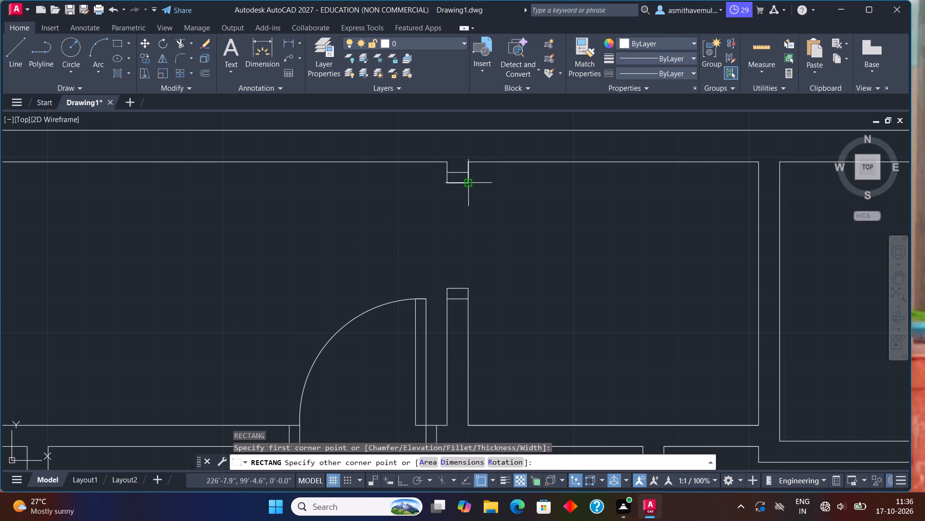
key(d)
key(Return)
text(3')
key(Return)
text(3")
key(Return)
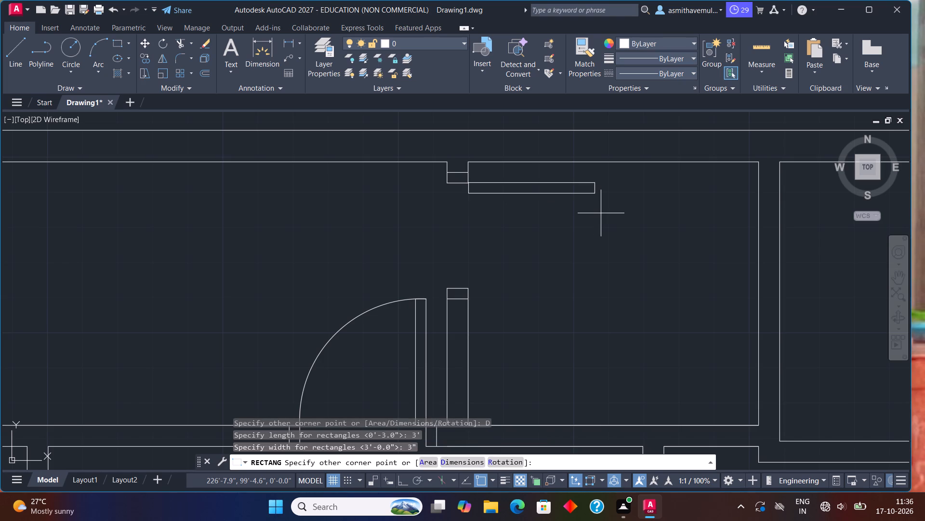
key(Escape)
Draw a 2'6" by 3" rectangle as the door leaf, from the upper jamb's corner into the small room on the east.
key(r)
text(EC)
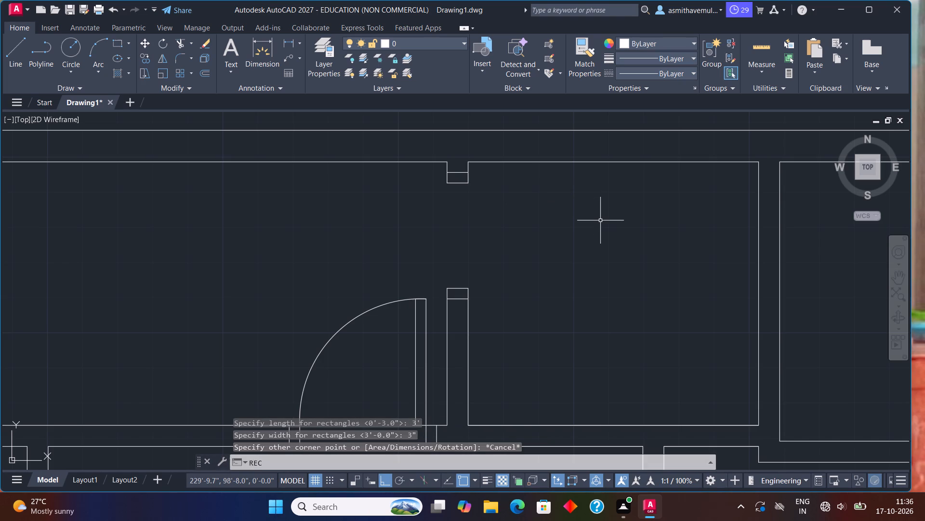
key(Return)
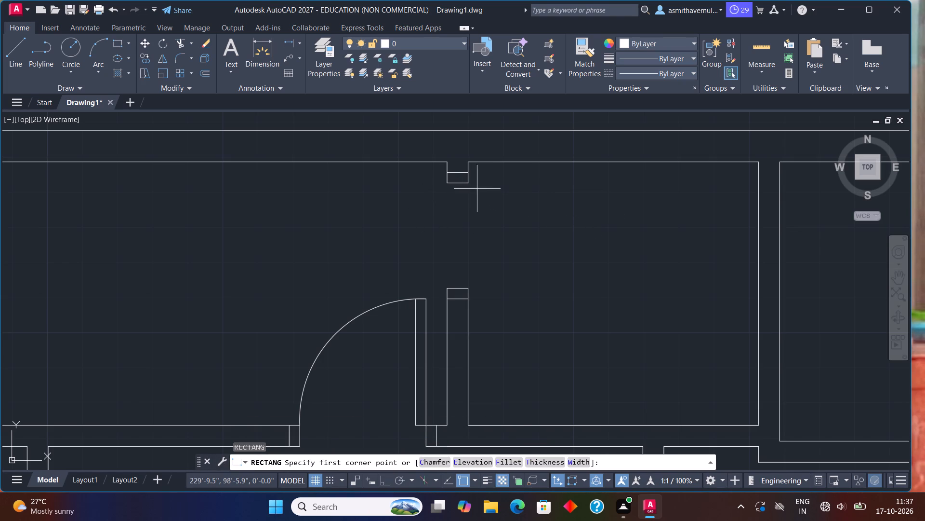
click(466, 182)
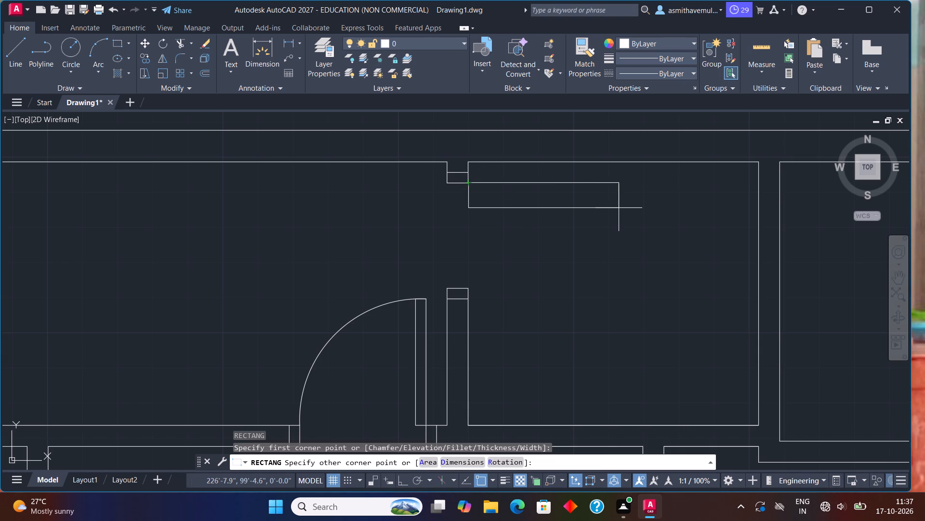
key(d)
key(Return)
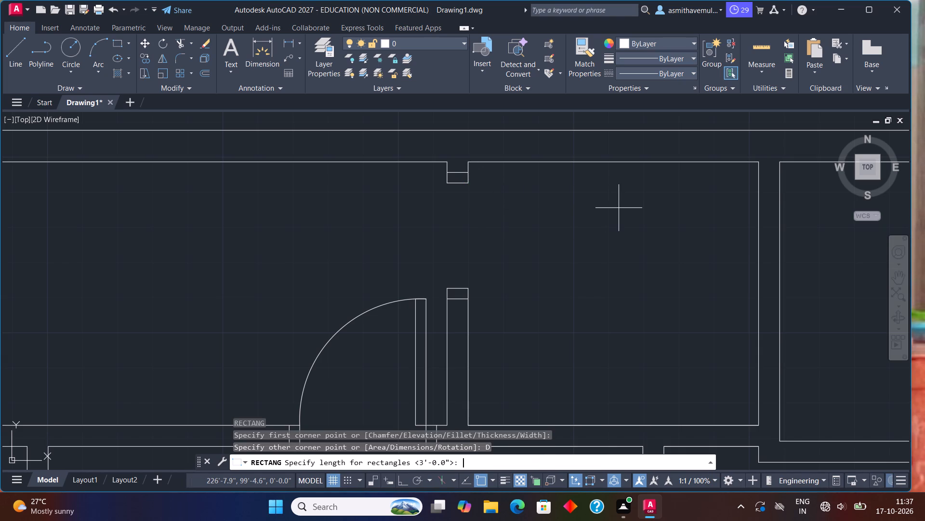
text(2')
text(6")
key(Return)
text(3")
key(Return)
click(615, 208)
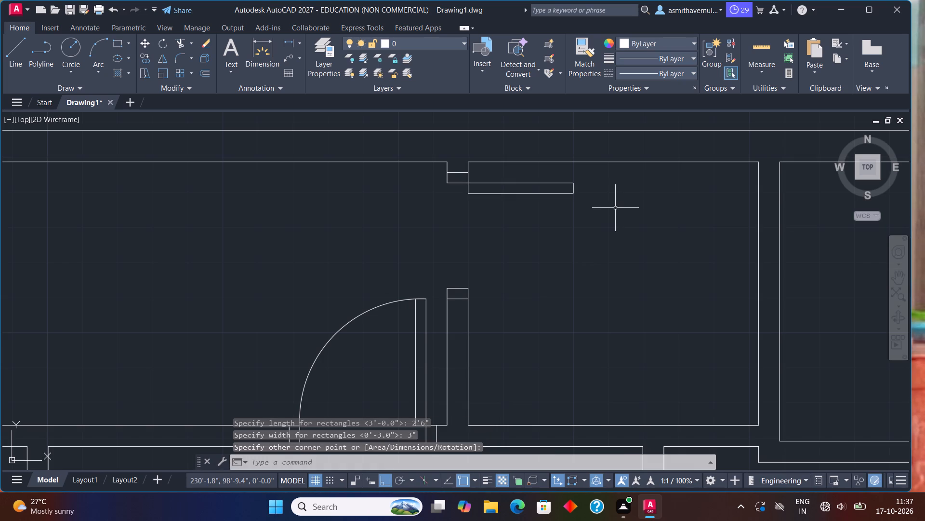
Draw a three-point arc for the door swing from the leaf's outer end to the lower jamb's corner.
click(631, 273)
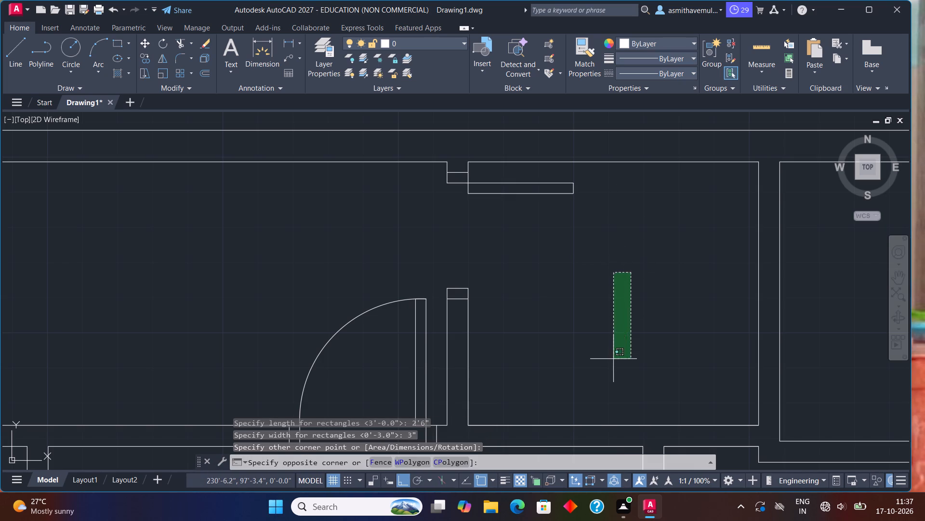
click(613, 359)
key(a)
key(r)
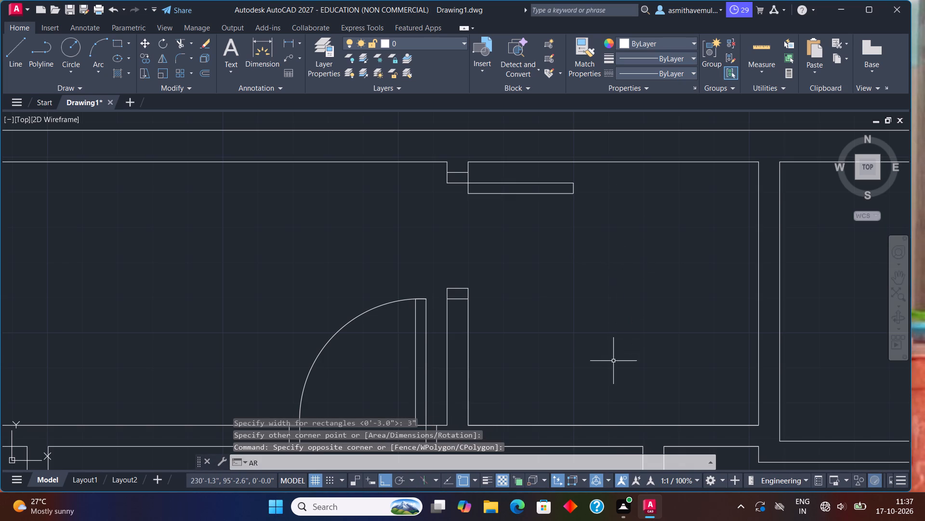
key(c)
key(Return)
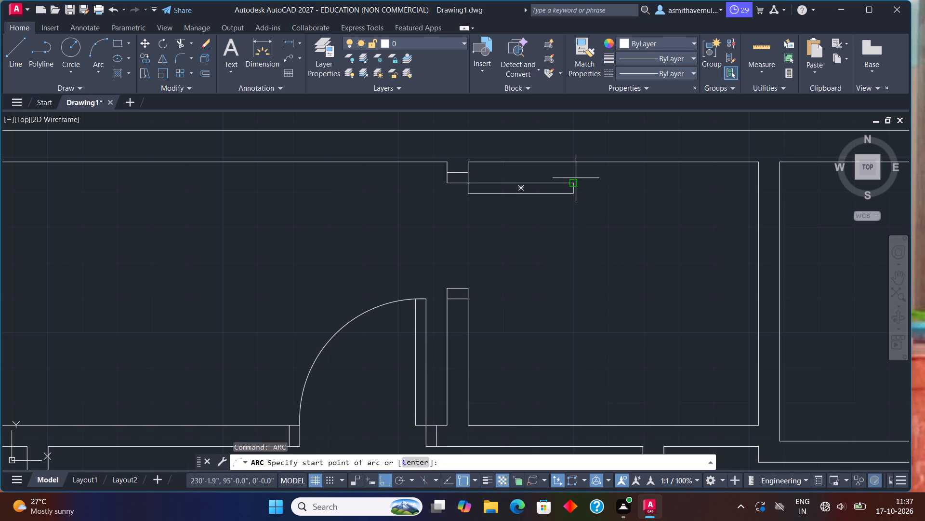
click(574, 180)
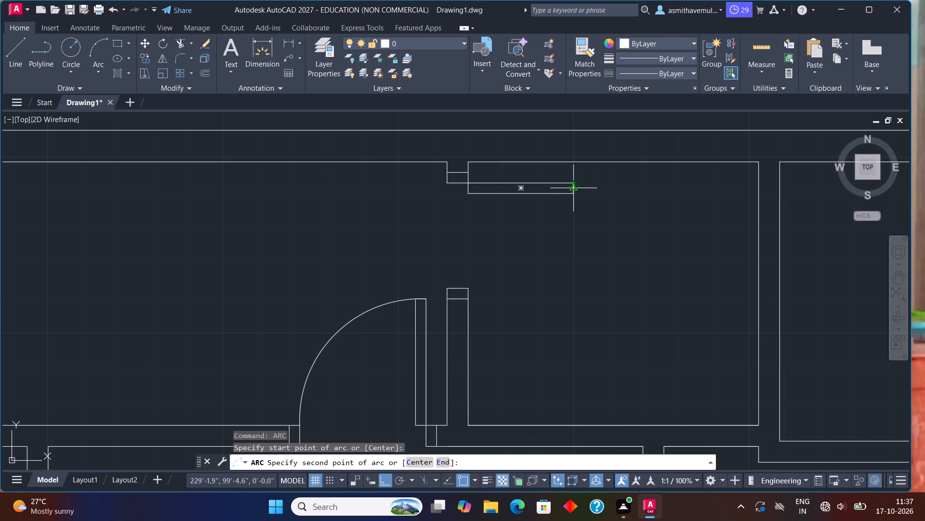
click(574, 193)
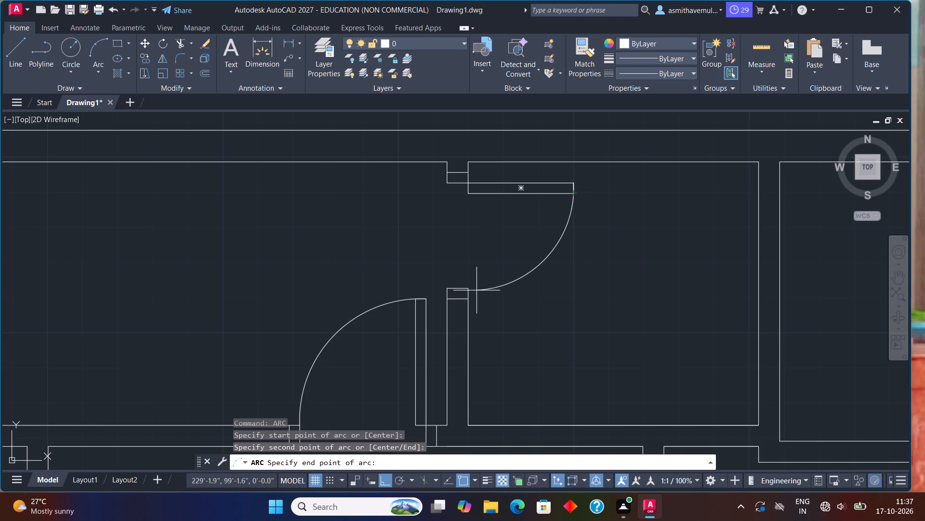
click(467, 289)
Insert the Kitchen Layout block from the DesignCenter's Kitchens.dwg blocks into the empty area east of the floor plan.
scroll(500, 287, down, 3)
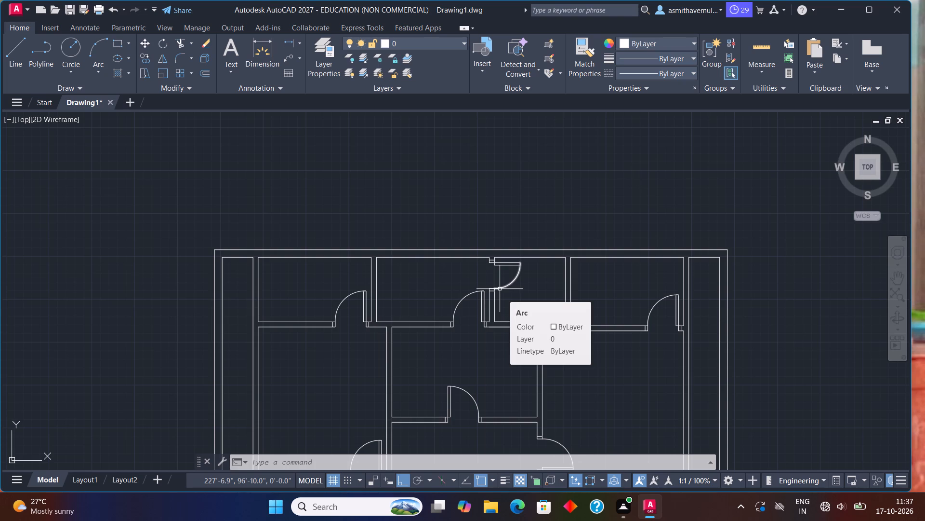
scroll(493, 281, down, 1)
middle_drag(509, 341, 509, 339)
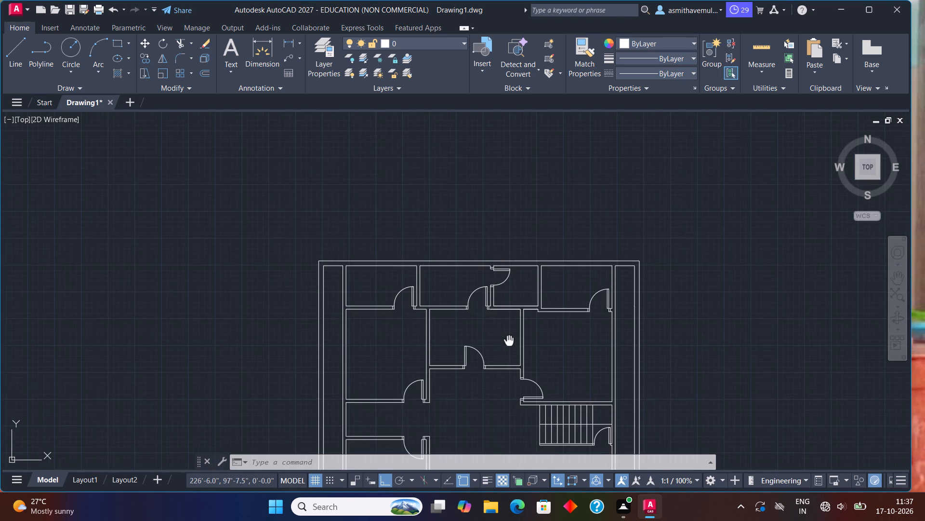
middle_drag(509, 339, 489, 219)
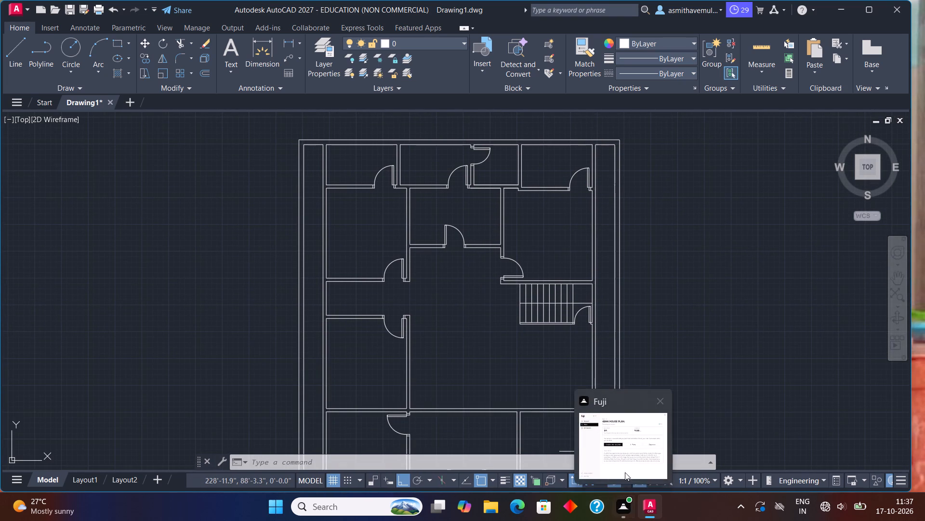
middle_drag(455, 342, 459, 236)
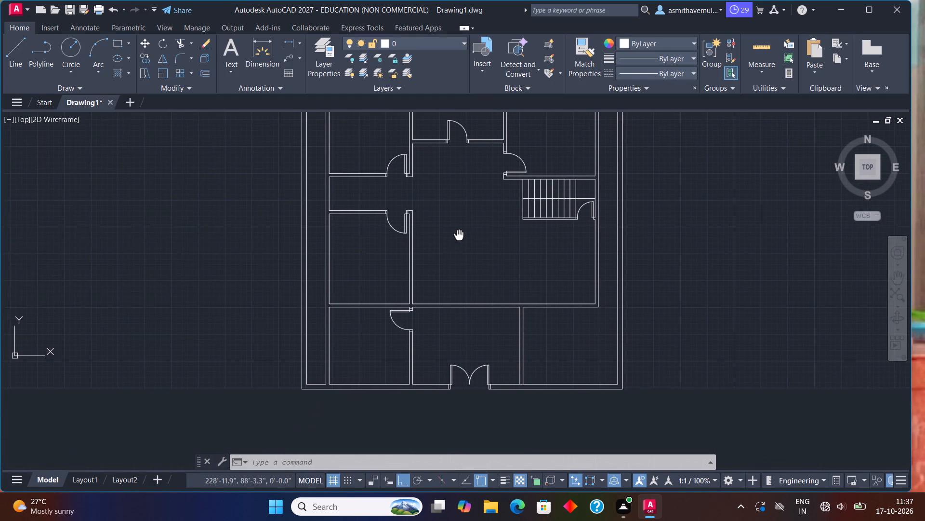
middle_drag(459, 236, 459, 234)
key(ctrl+2)
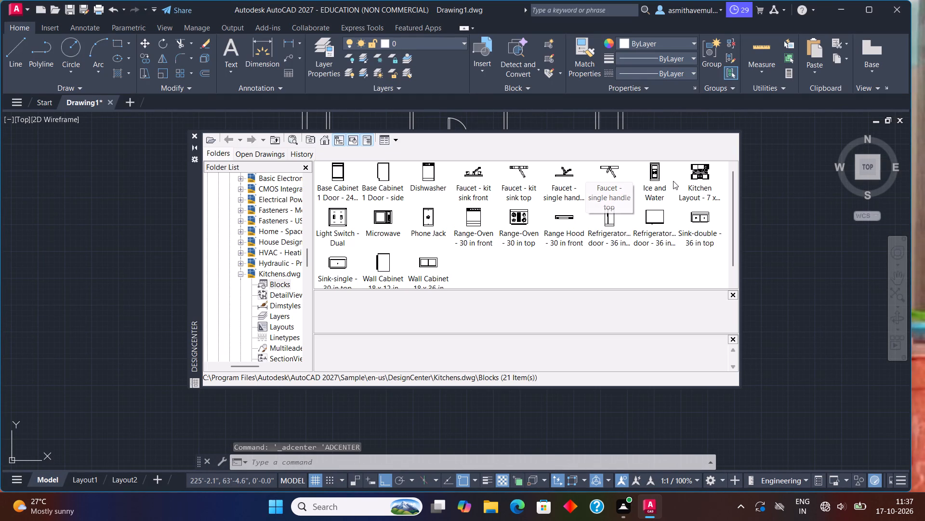
drag(695, 171, 773, 375)
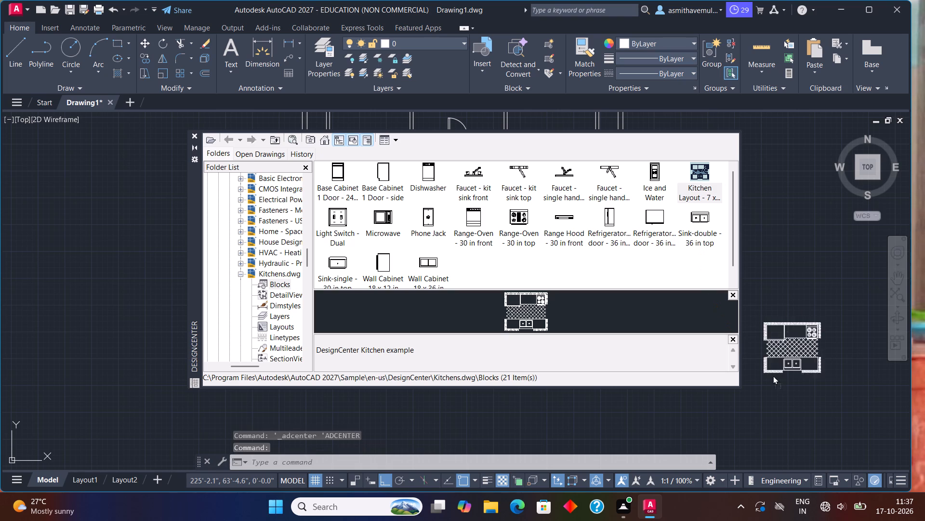
drag(773, 375, 778, 378)
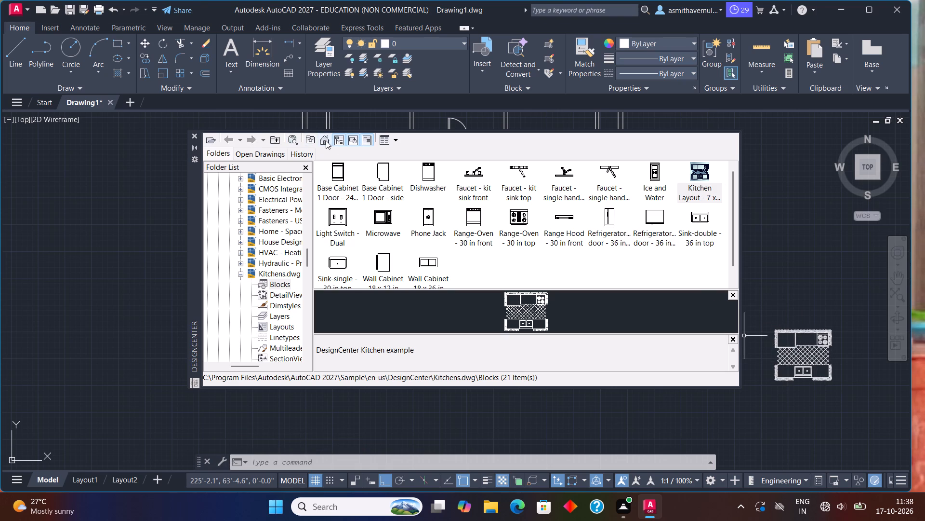
Open the block collection of the Home - Space Planner.dwg sample drawing in DesignCenter.
click(326, 140)
double_click(432, 178)
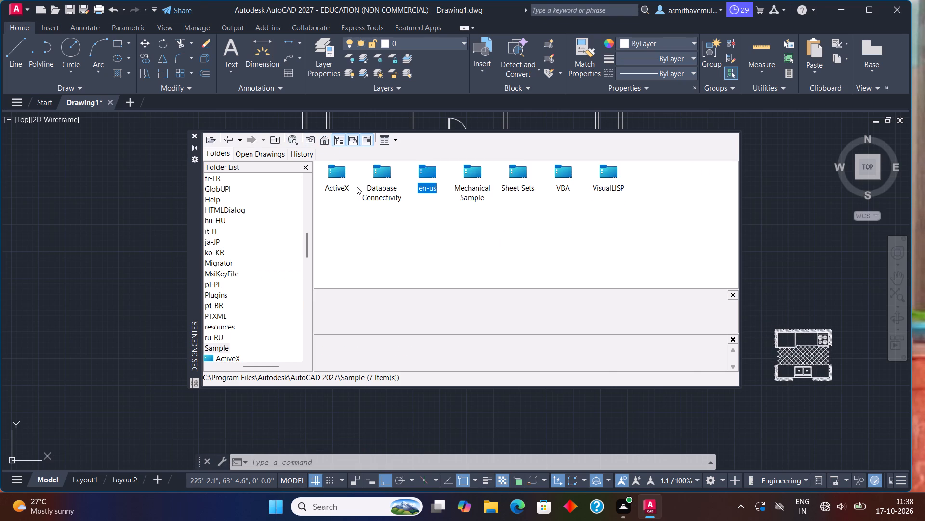
double_click(421, 178)
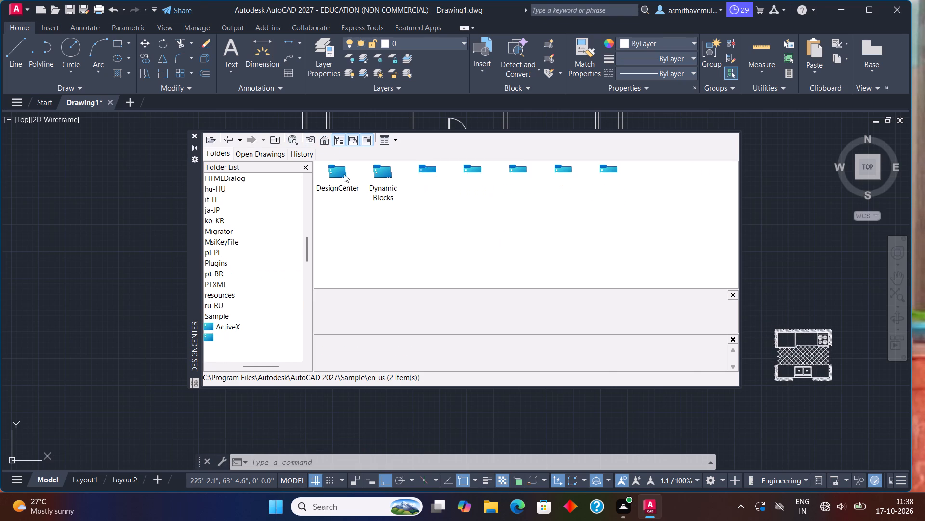
double_click(339, 172)
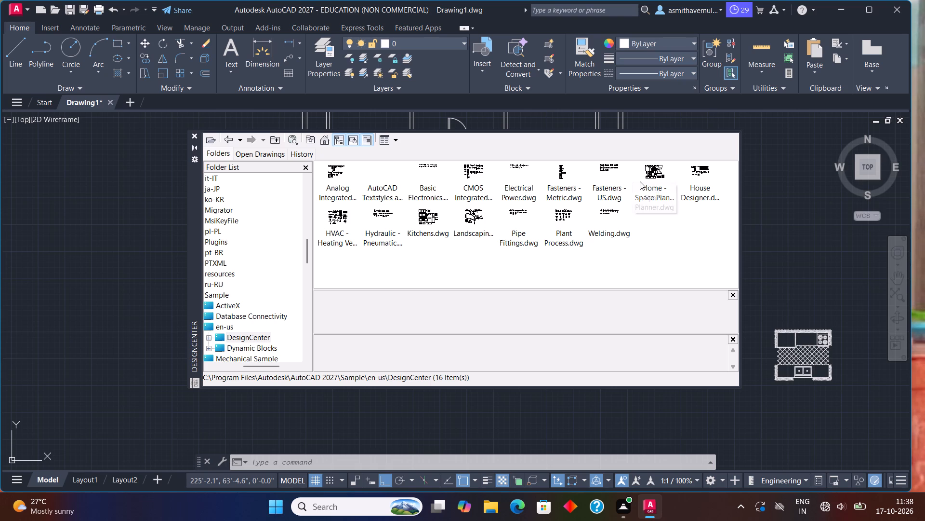
double_click(642, 172)
double_click(340, 170)
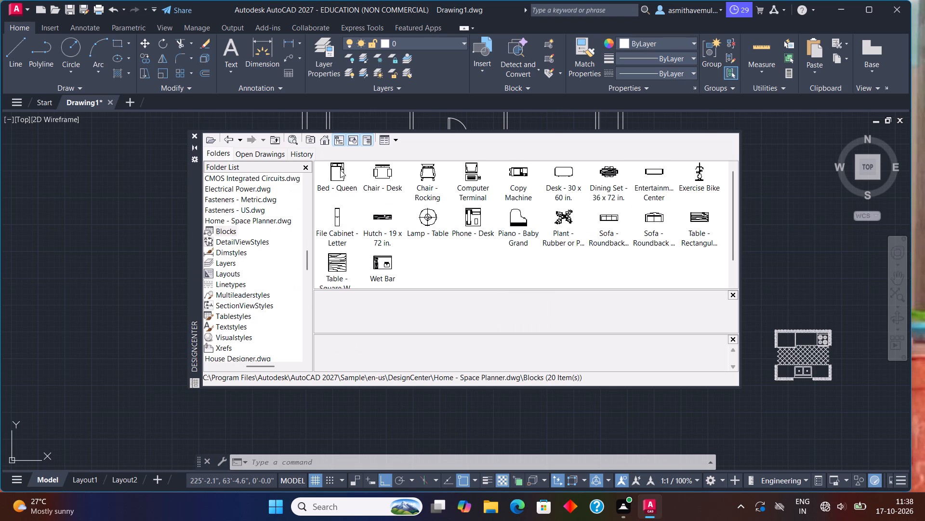
Insert the Dining Set, Entertainment Center, rectangular Table, and two-seat and three-seat Roundback Sofa blocks into the empty area east of the floor plan.
drag(607, 177, 779, 241)
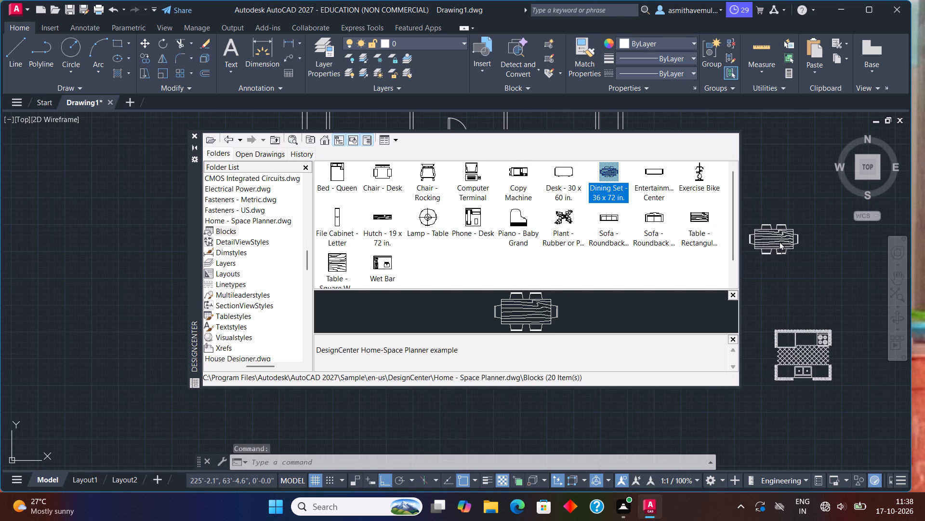
drag(779, 241, 779, 242)
drag(655, 168, 769, 272)
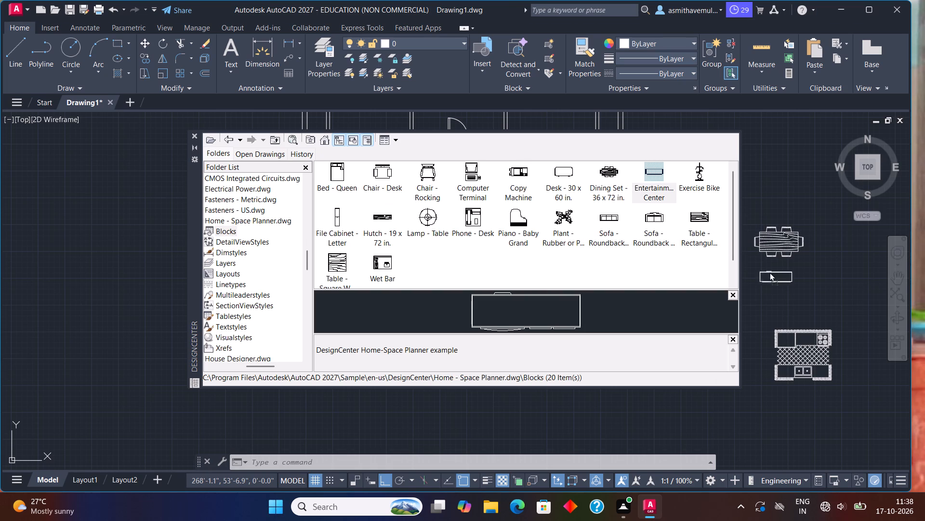
drag(769, 272, 778, 277)
drag(695, 214, 755, 370)
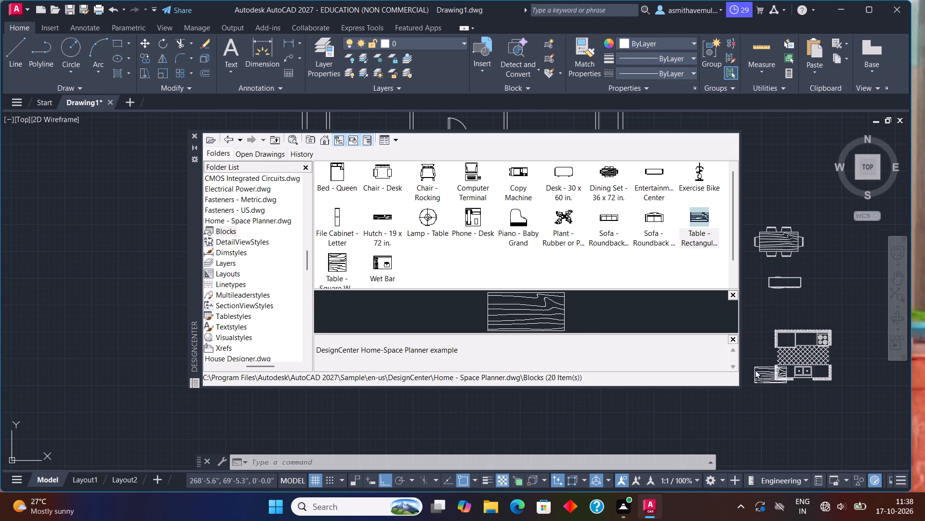
drag(755, 370, 751, 385)
drag(648, 214, 683, 273)
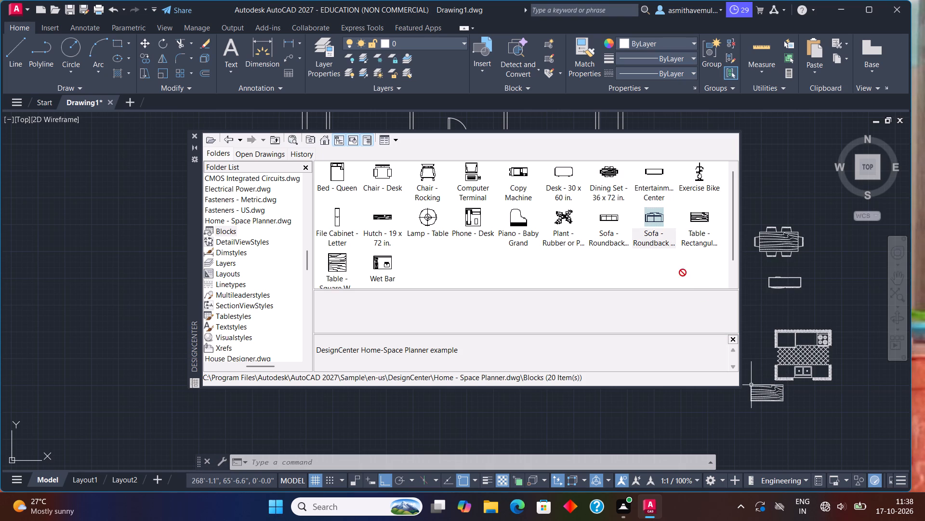
drag(683, 273, 819, 285)
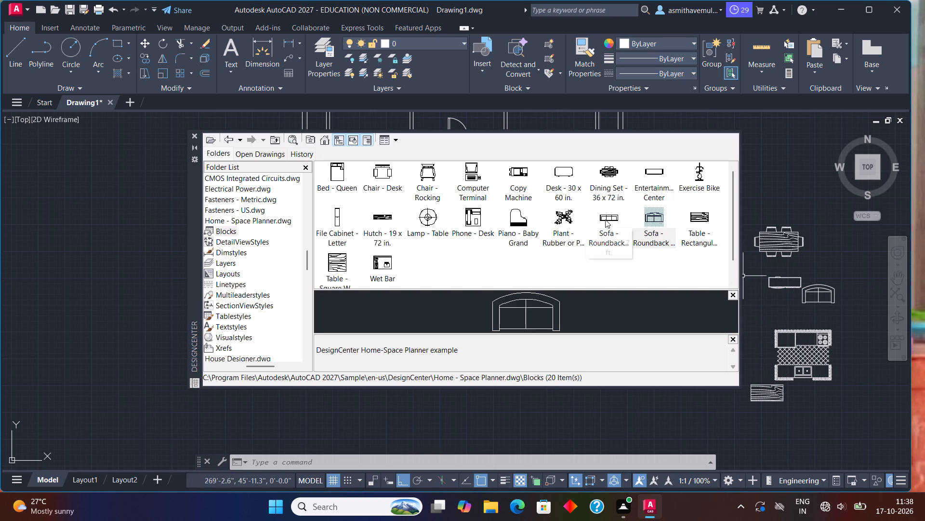
drag(607, 216, 842, 389)
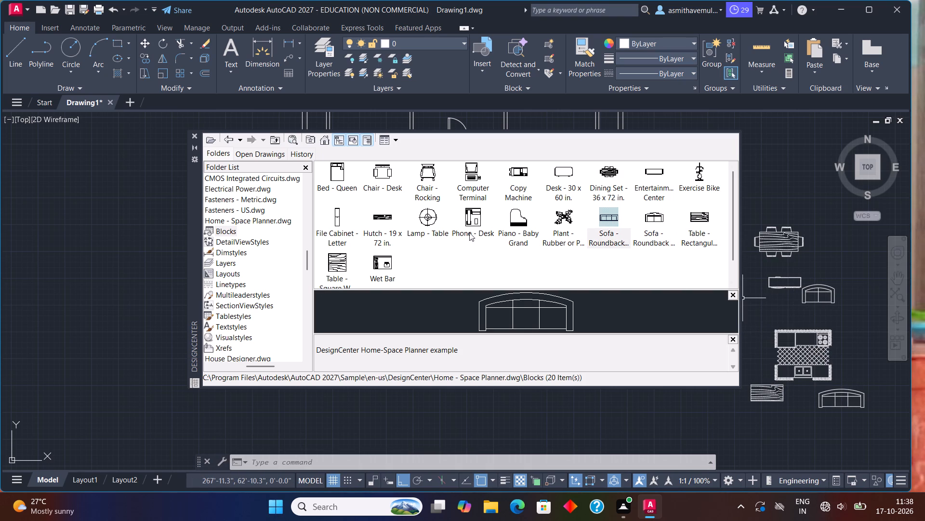
Insert the Chair - Rocking, Bed - Queen, Computer Terminal and Desk - 30 x 60 in. blocks into the empty area west of the plan.
drag(422, 175, 121, 131)
drag(340, 173, 334, 174)
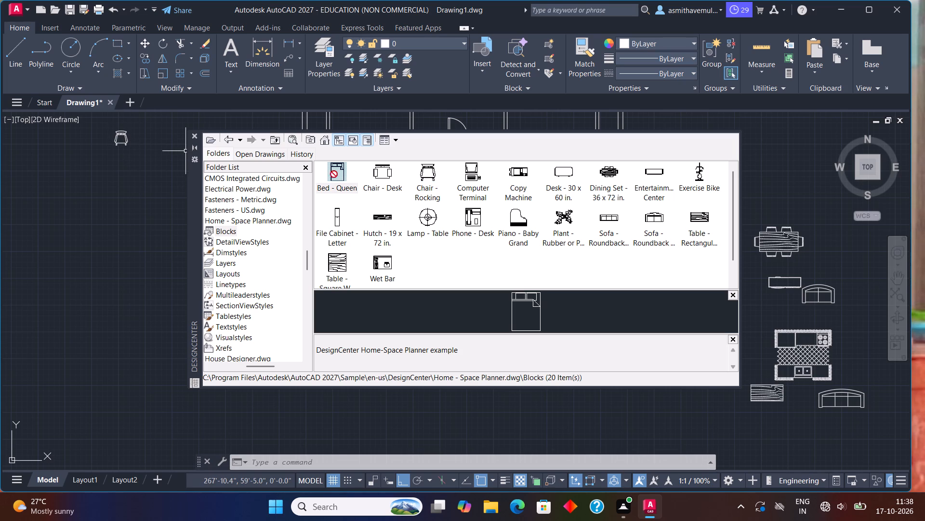
drag(334, 174, 98, 190)
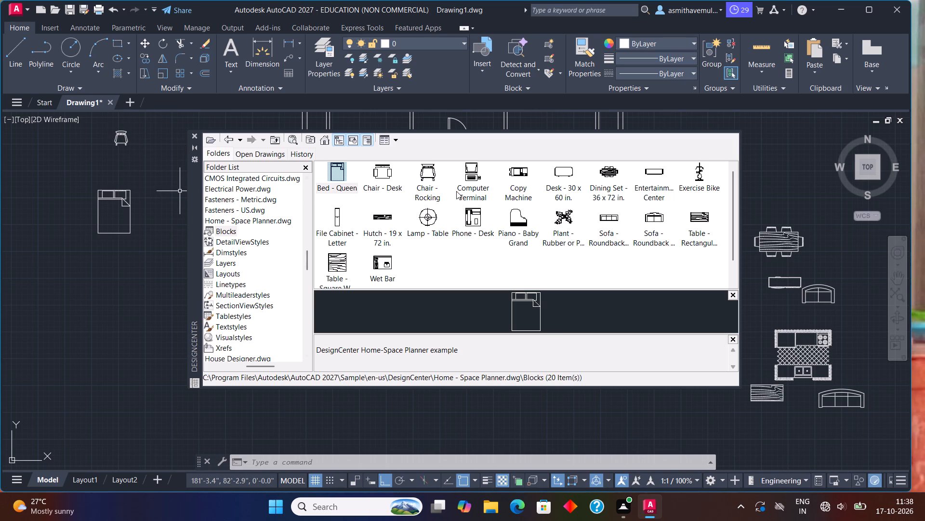
drag(465, 170, 171, 178)
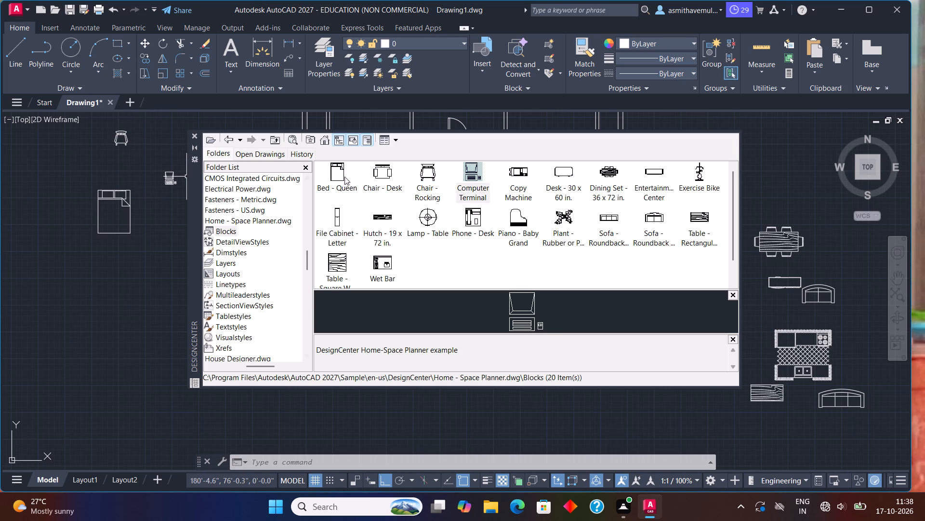
drag(556, 171, 174, 210)
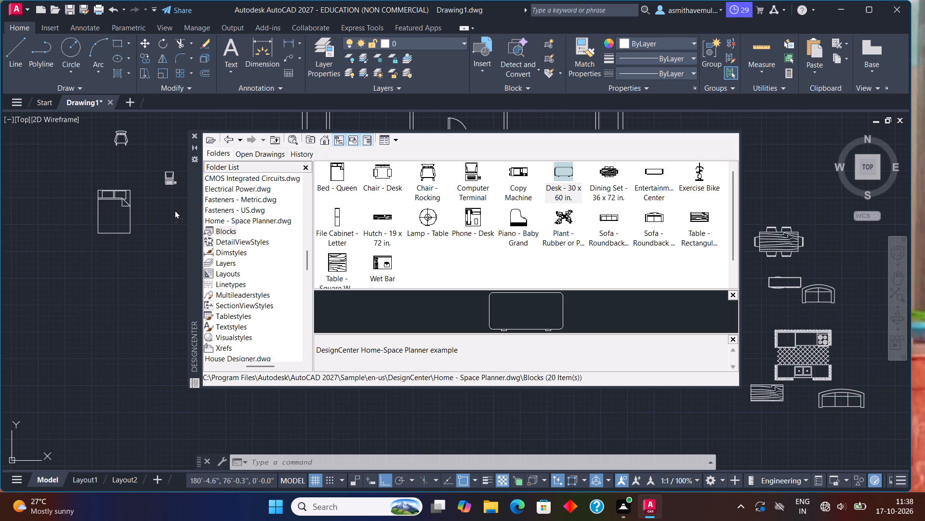
drag(174, 210, 149, 215)
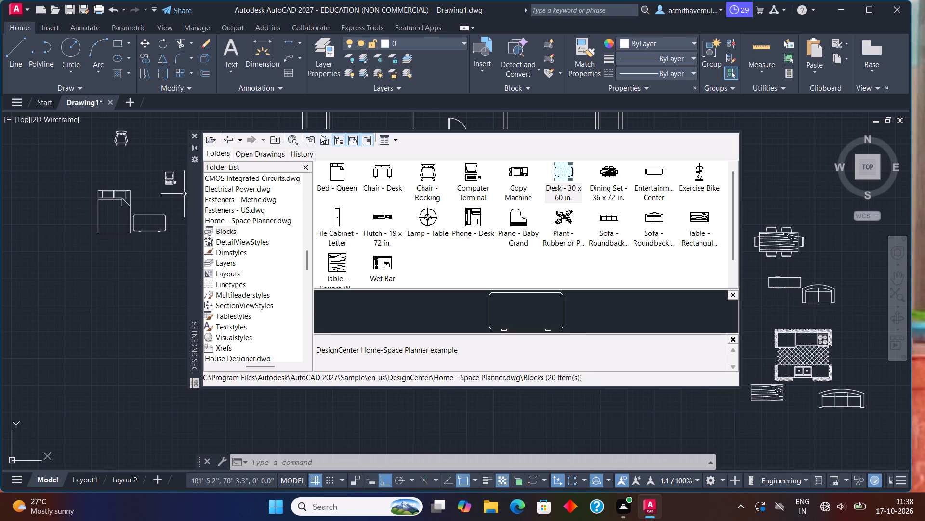
Insert the Toilet - top block from House Designer.dwg north of the dining set, east of the plan, and close DesignCenter.
click(321, 135)
double_click(430, 173)
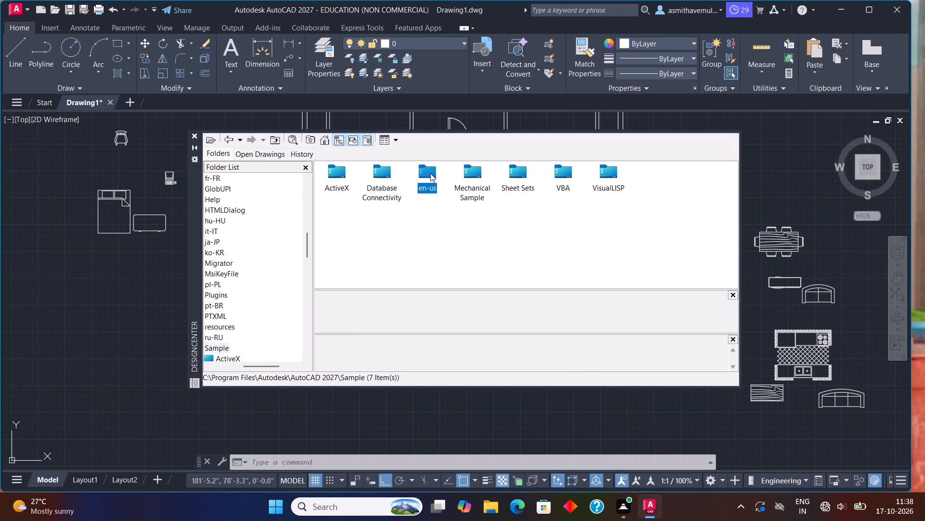
double_click(328, 173)
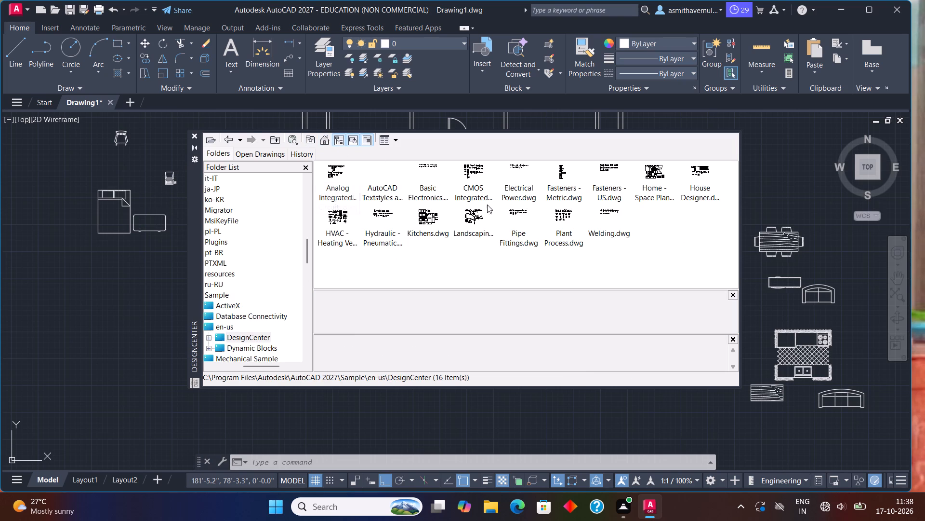
click(691, 170)
click(691, 170)
double_click(689, 173)
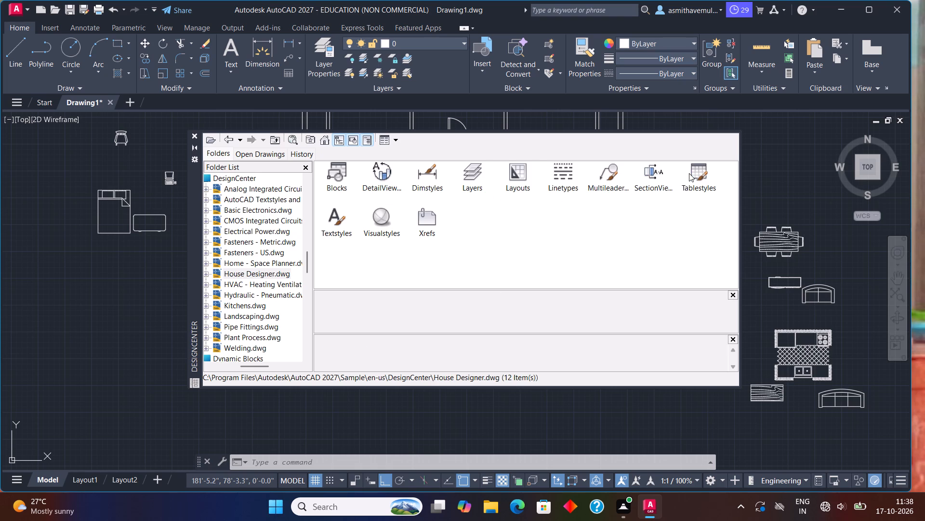
double_click(337, 171)
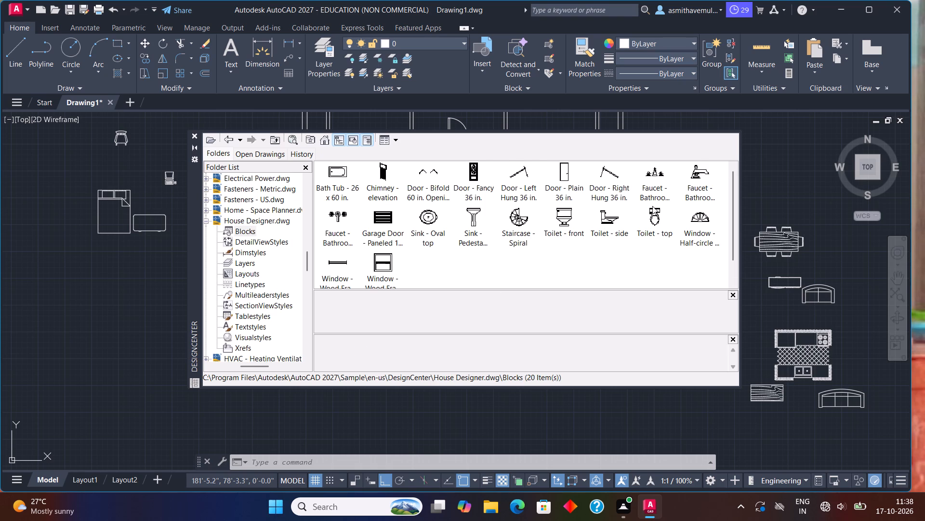
drag(653, 209, 766, 162)
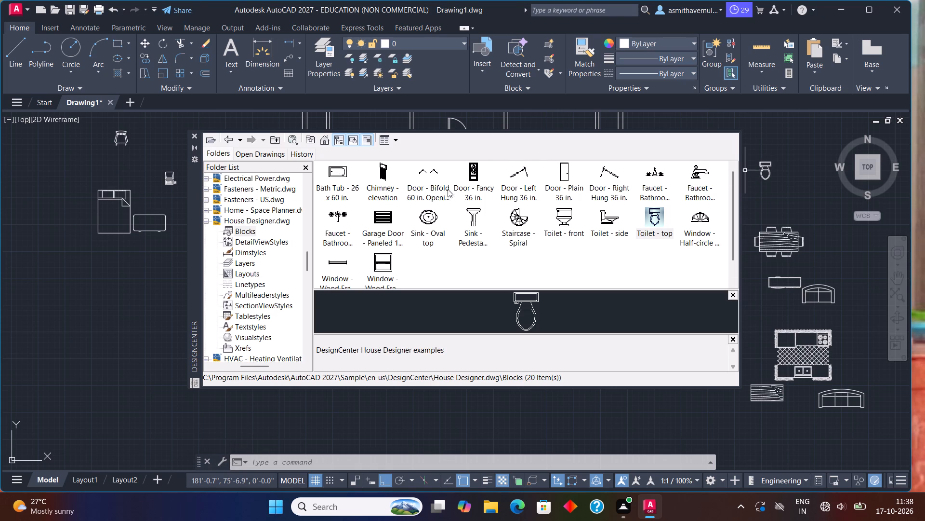
click(195, 135)
Copy the queen bed block once to the empty space southeast of the original, just outside the plan's west wall.
middle_drag(410, 191, 398, 220)
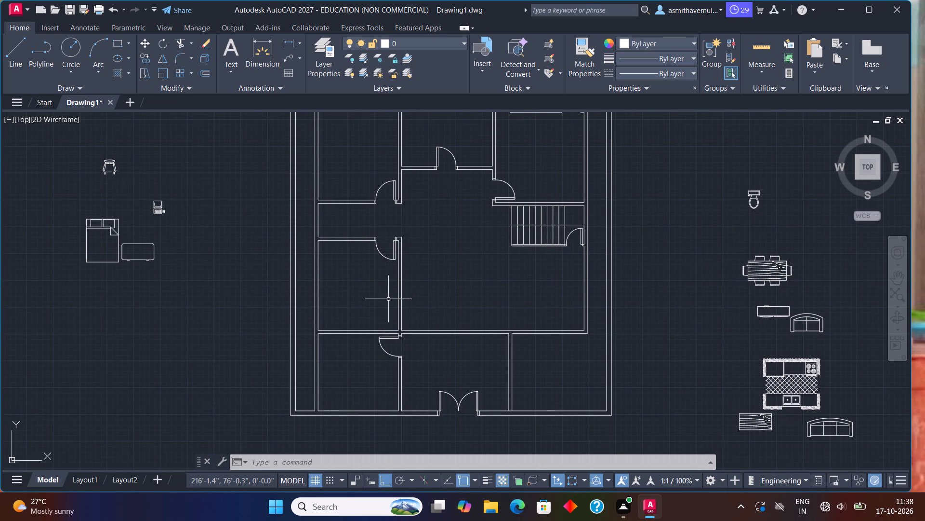
middle_drag(388, 299, 387, 309)
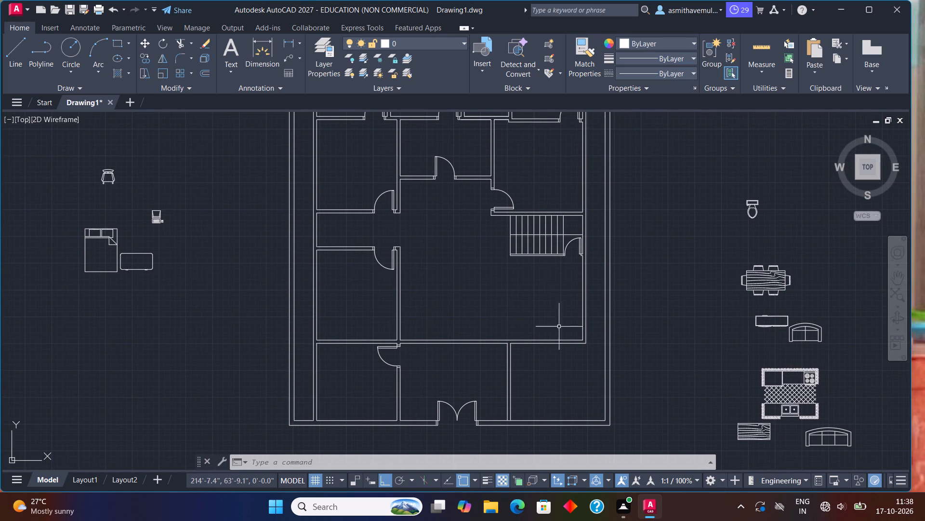
middle_drag(618, 340, 612, 313)
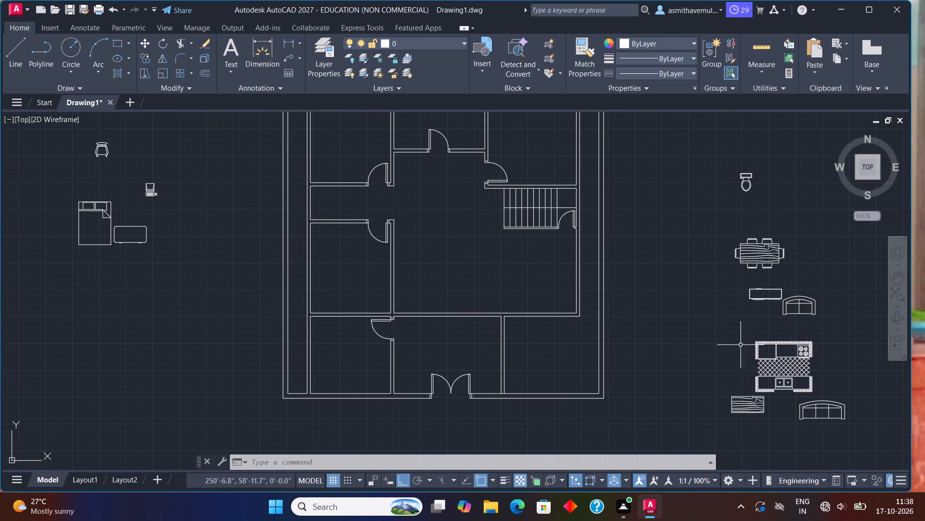
click(85, 207)
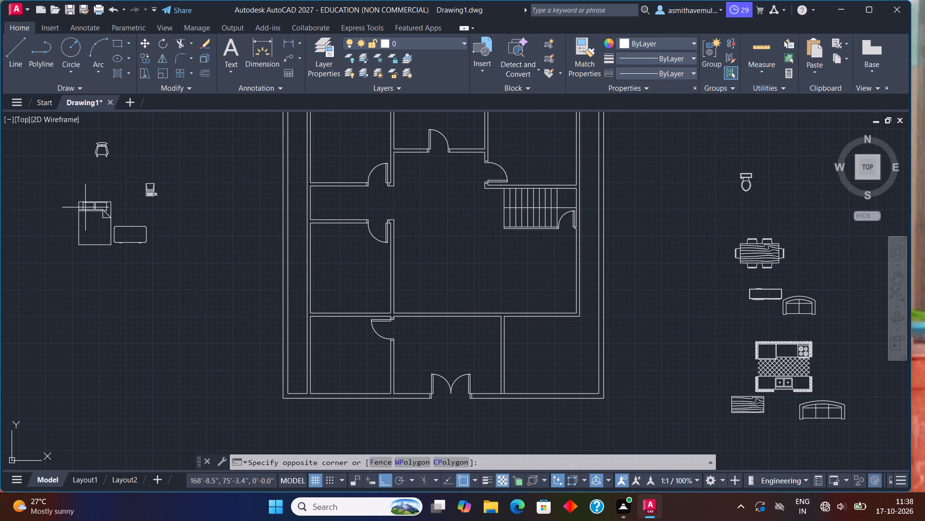
click(103, 225)
click(103, 208)
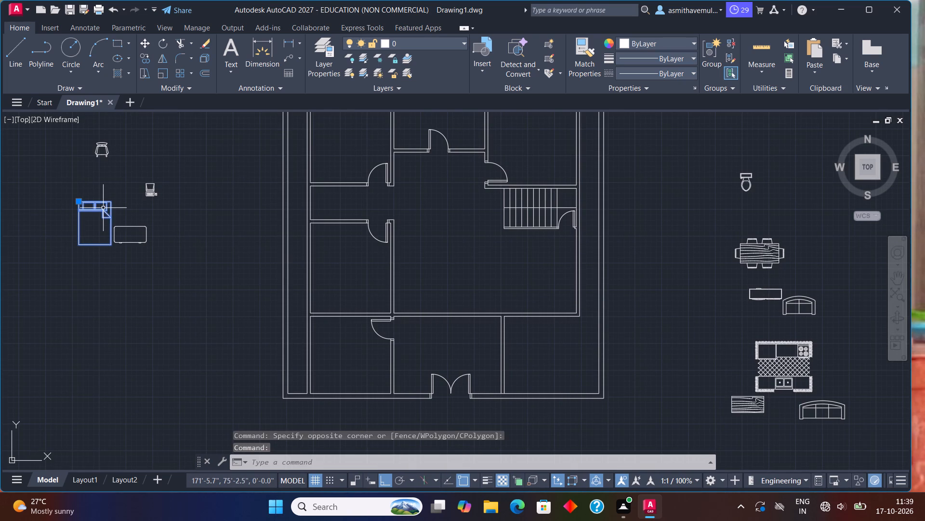
key(c)
key(o)
text(PY)
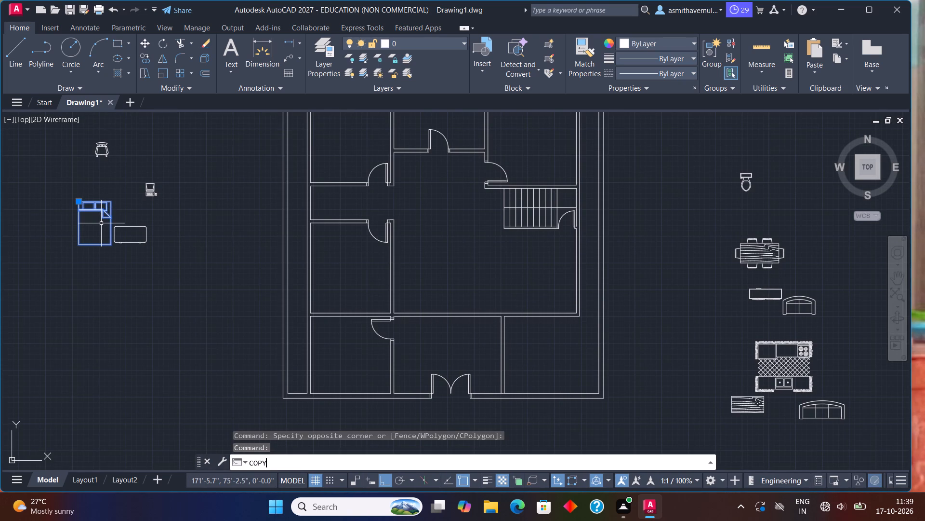
key(Return)
click(90, 200)
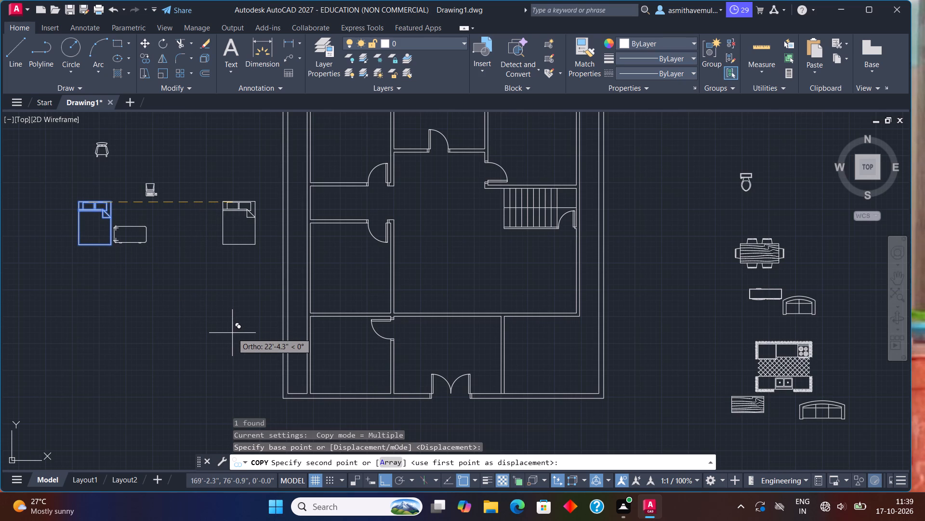
key(F8)
click(228, 310)
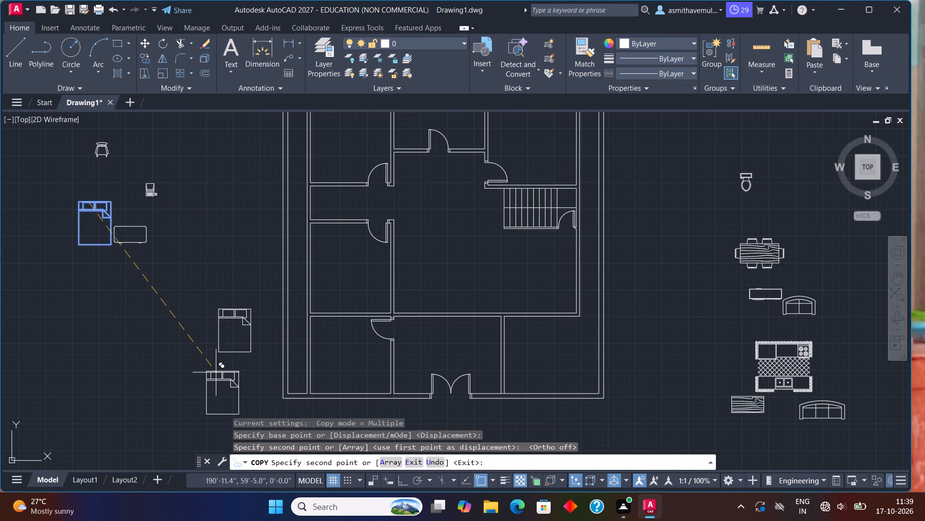
key(Escape)
Rotate the copied bed 90° about the midpoint of its headboard edge.
drag(253, 330, 204, 334)
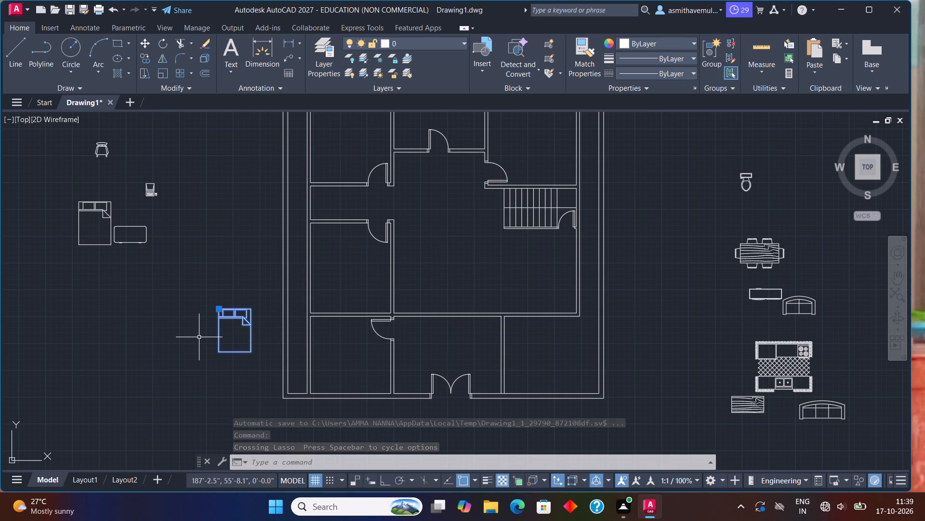
key(r)
key(o)
key(Return)
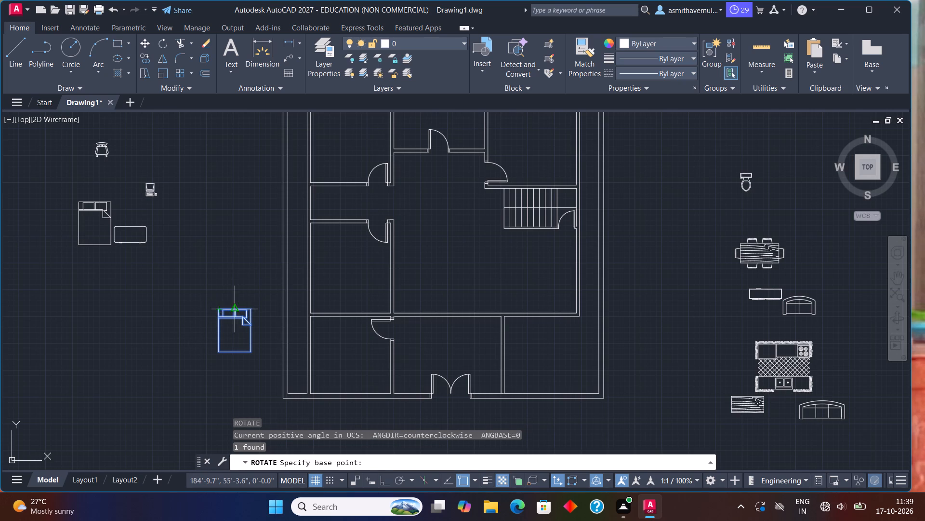
click(234, 308)
key(F8)
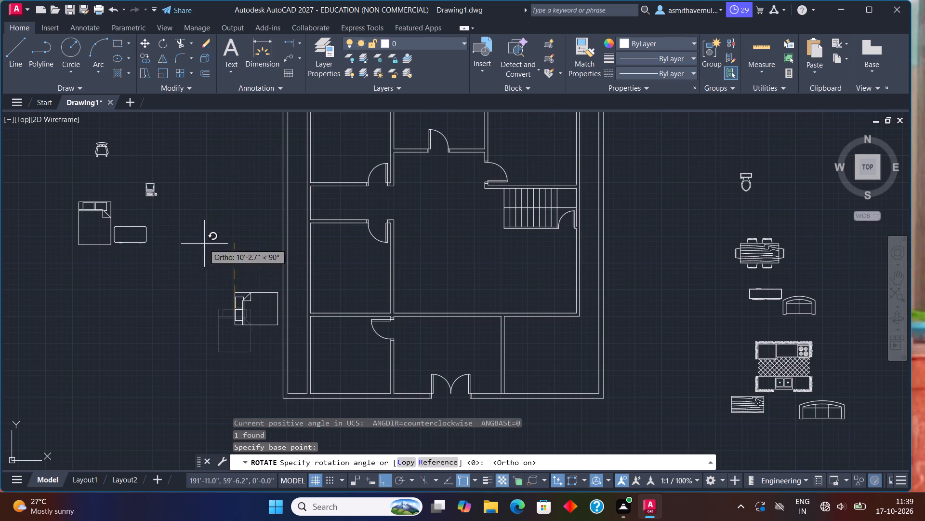
click(220, 262)
Copy the rotated bed by its headboard midpoint into the plan's southwest corner room, headboard against the room's west wall.
click(234, 305)
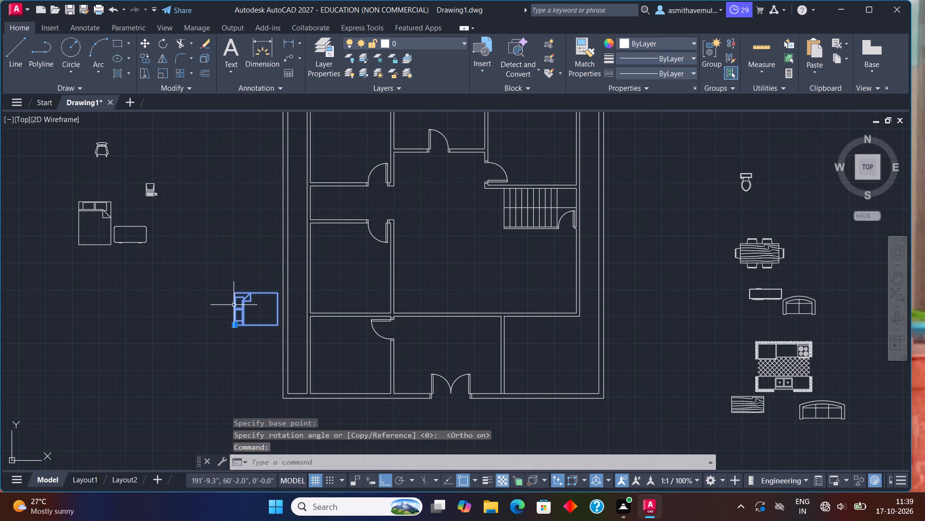
text(CO)
text(PY)
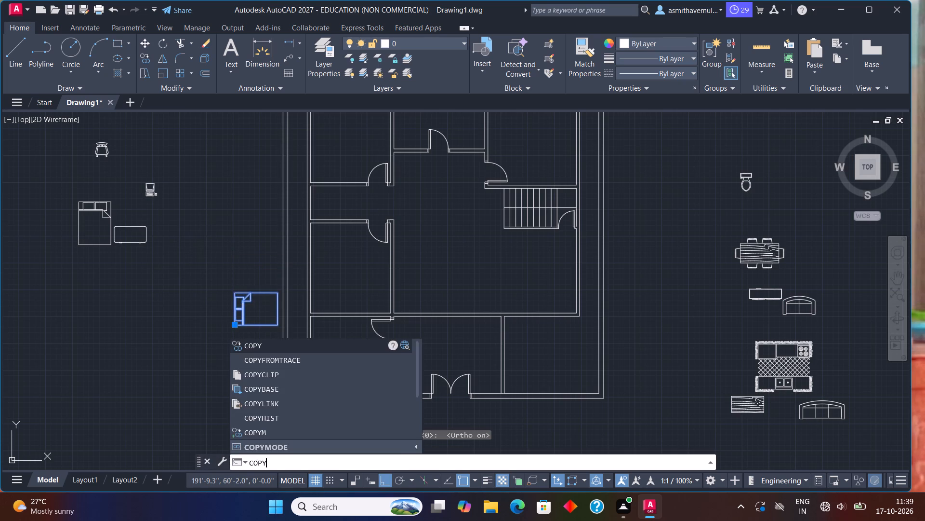
key(Return)
key(F8)
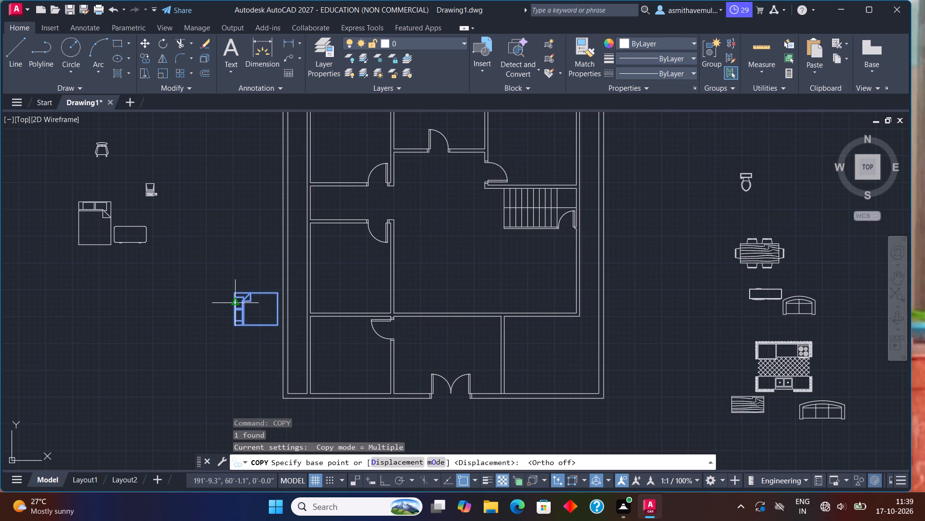
click(230, 306)
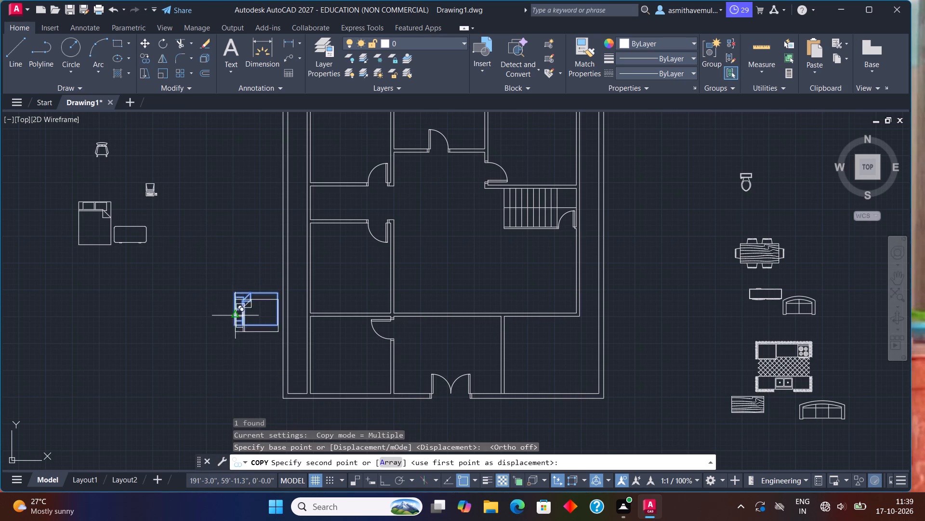
scroll(307, 366, up, 1)
middle_drag(307, 366, 287, 320)
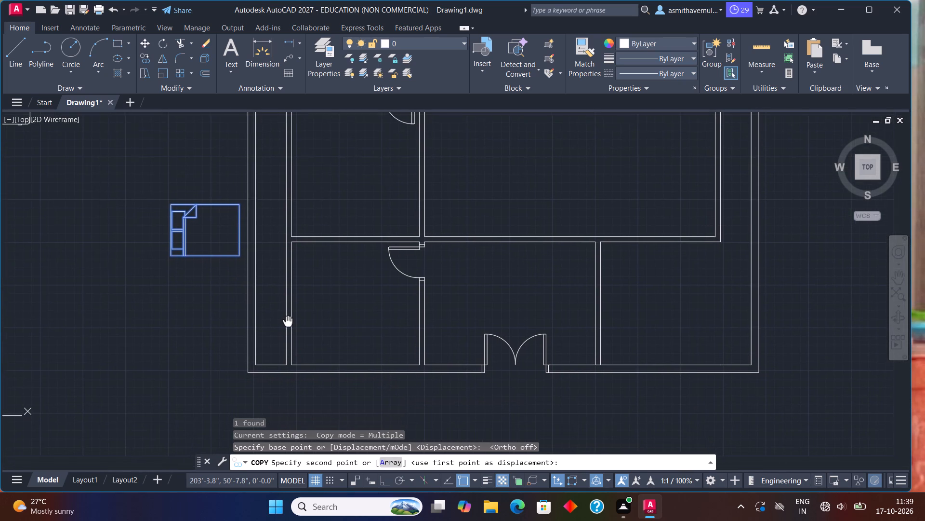
middle_drag(287, 320, 287, 318)
scroll(288, 318, up, 2)
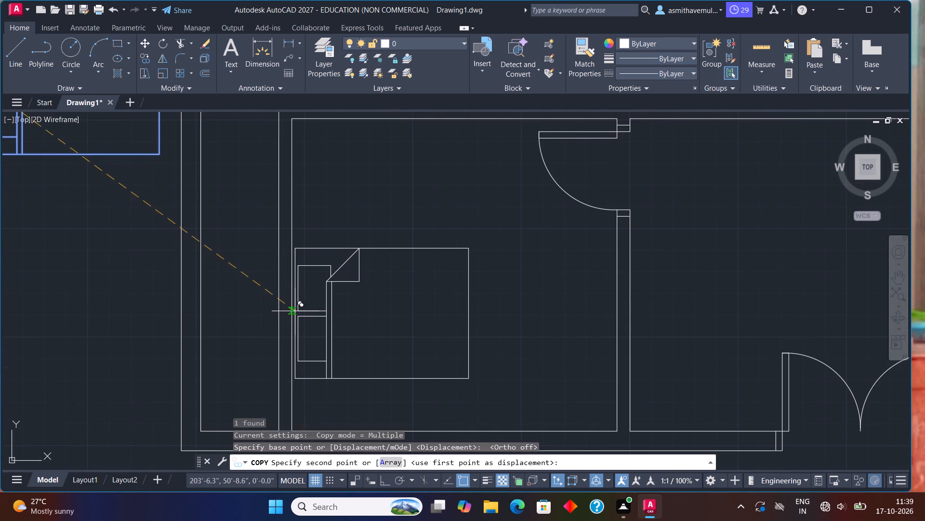
scroll(291, 306, up, 1)
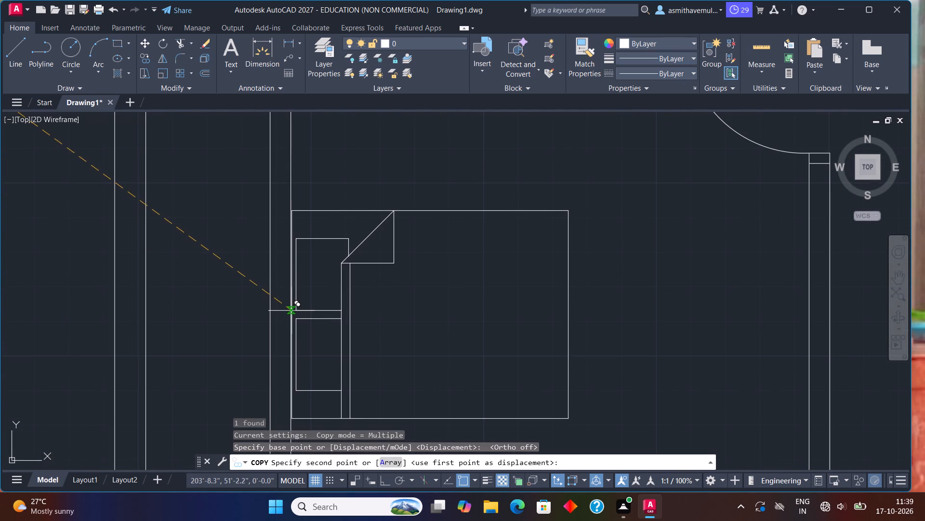
scroll(291, 311, up, 4)
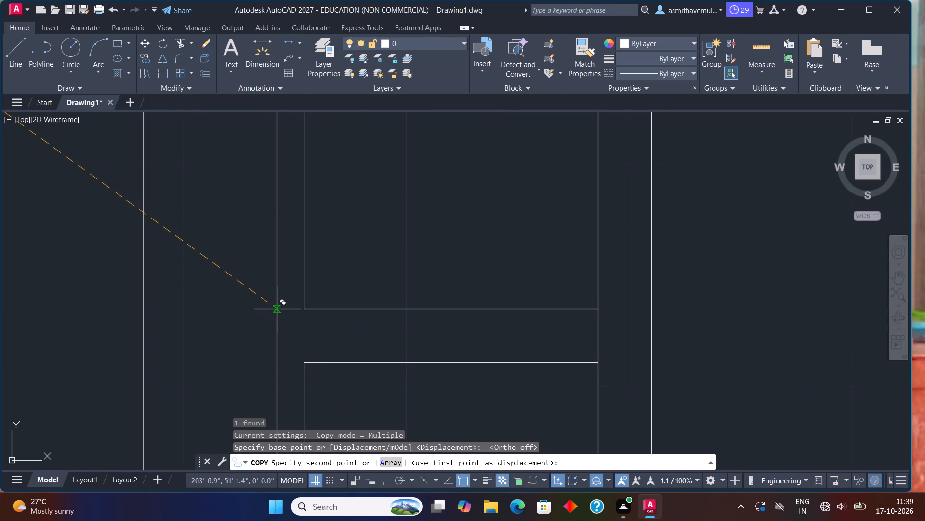
click(277, 309)
Place a second copy of the bed in the west bedroom north of the corridor, headboard against its west wall.
scroll(304, 292, down, 6)
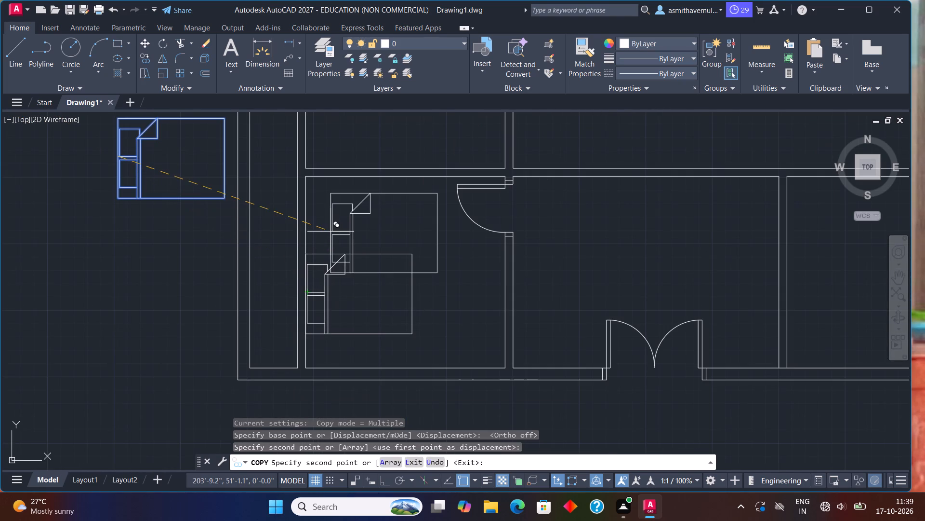
middle_drag(330, 230, 372, 404)
middle_drag(352, 296, 375, 401)
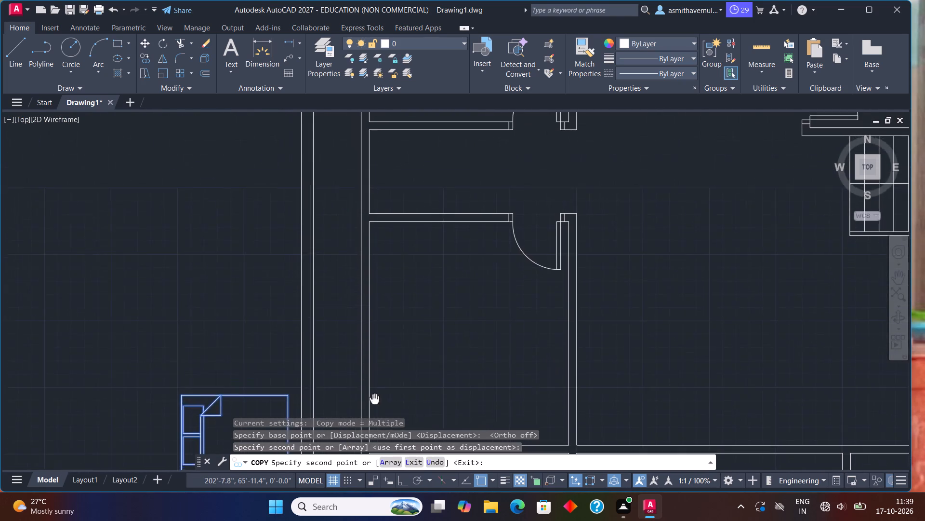
middle_drag(375, 401, 375, 402)
scroll(375, 286, down, 2)
middle_drag(373, 265, 384, 318)
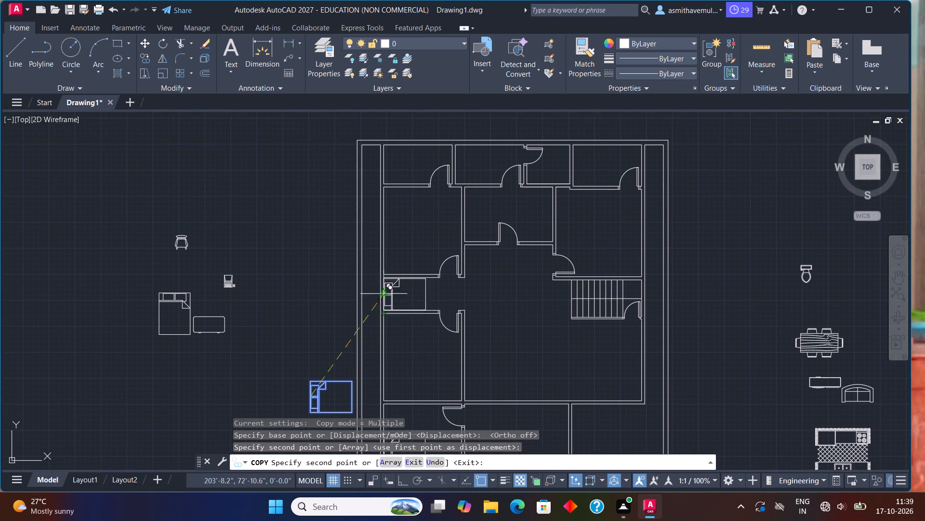
middle_drag(379, 261, 383, 353)
scroll(394, 338, up, 4)
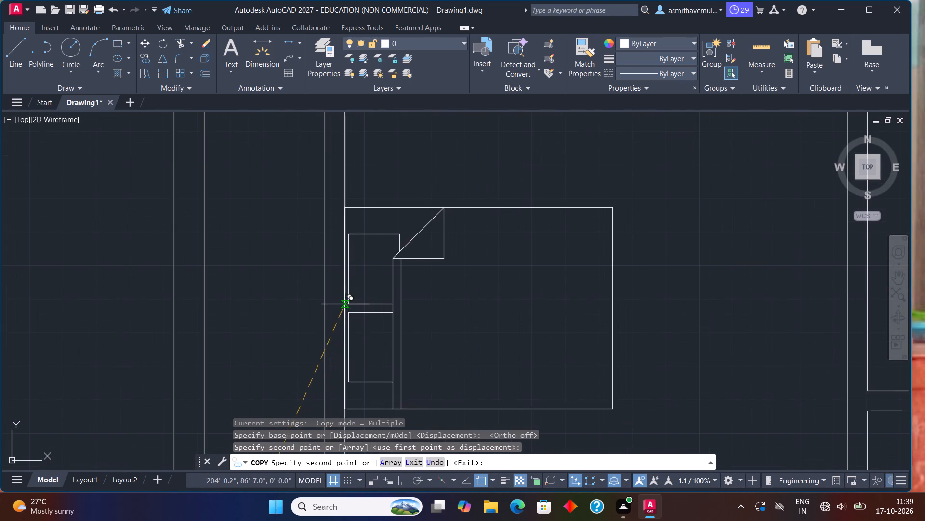
scroll(344, 304, up, 1)
click(345, 330)
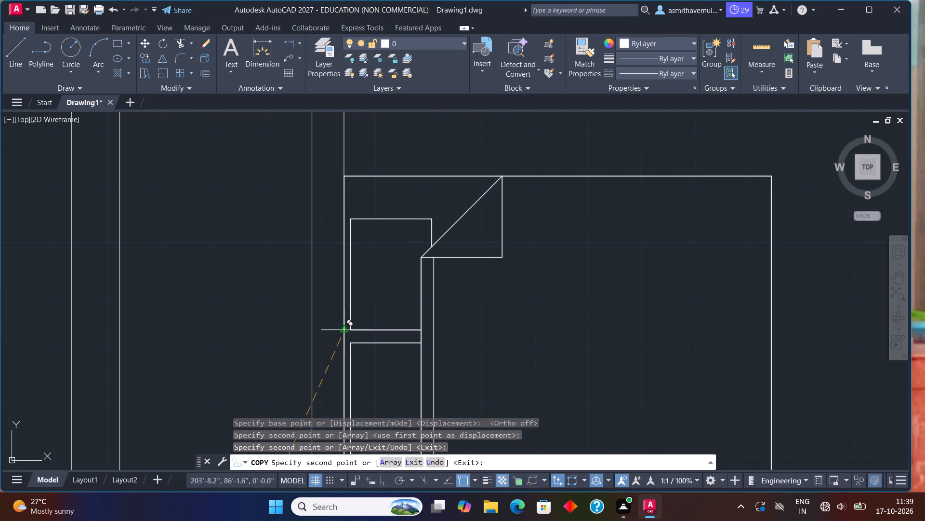
Place a third bed copy in the empty space outside the west wall, level with the northern bedroom, and end the Copy command.
scroll(356, 328, down, 5)
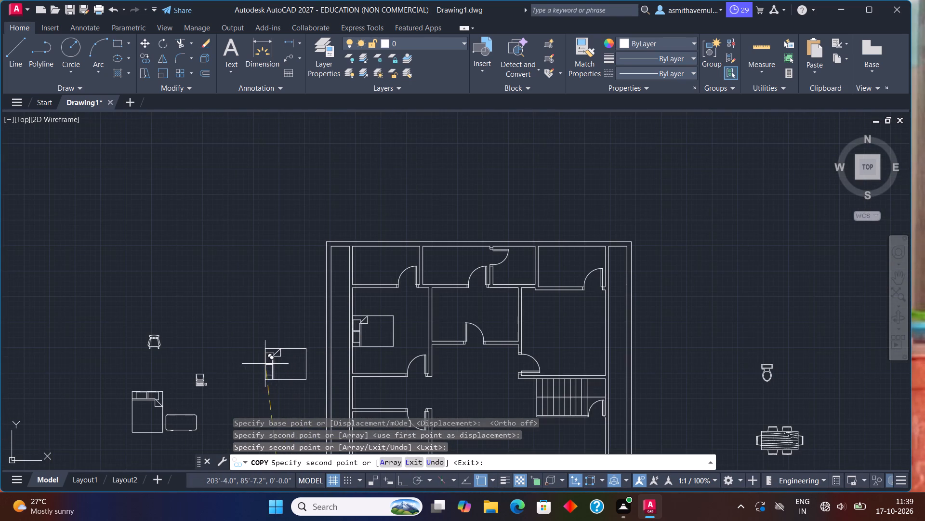
click(255, 347)
key(Escape)
Rotate the third bed copy 90° counterclockwise about its headboard midpoint so the headboard faces south.
drag(266, 327, 288, 398)
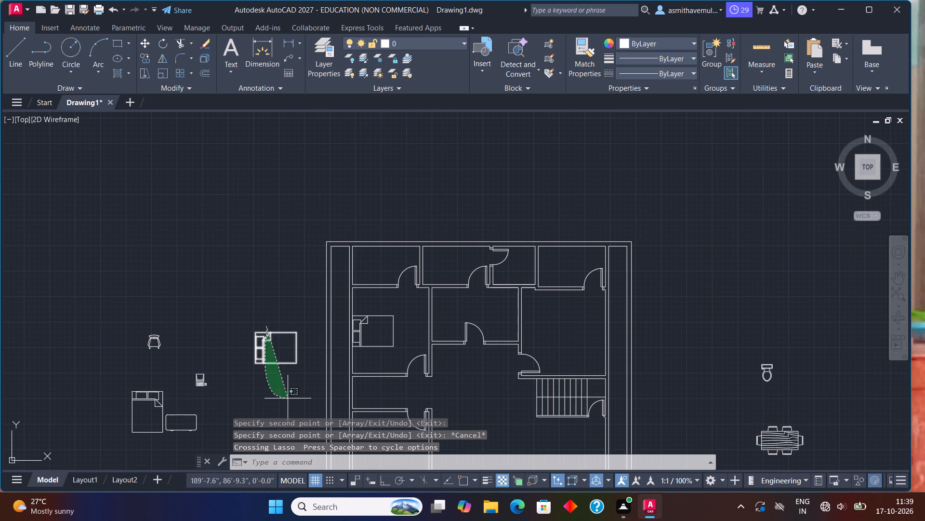
drag(288, 398, 289, 399)
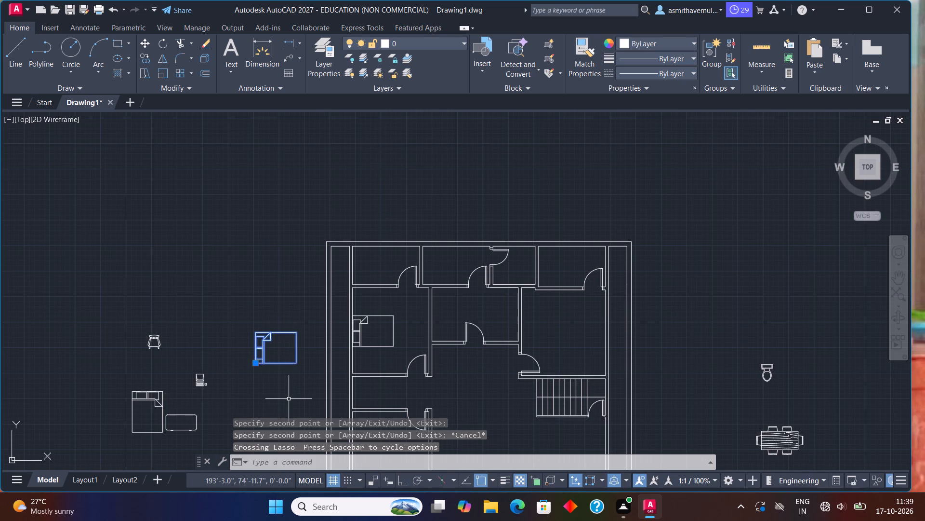
key(r)
key(o)
key(Return)
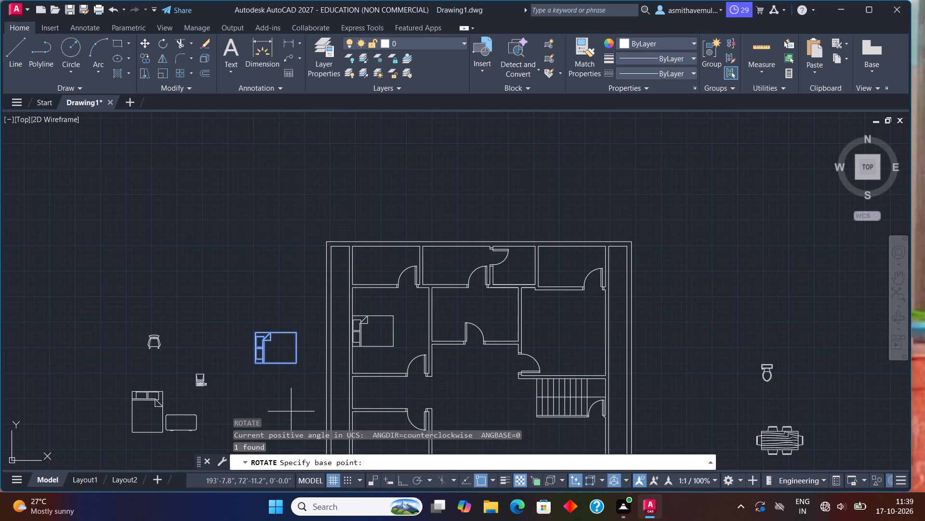
click(254, 345)
key(F8)
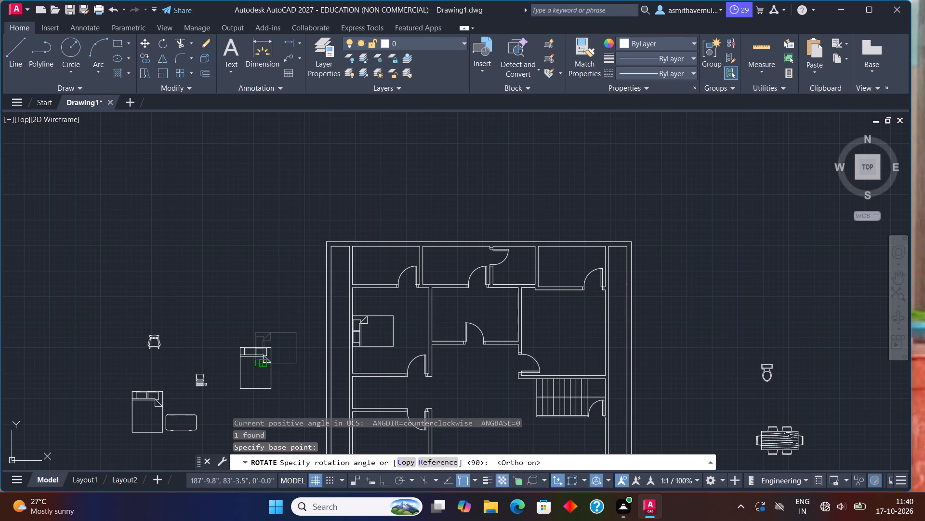
click(245, 304)
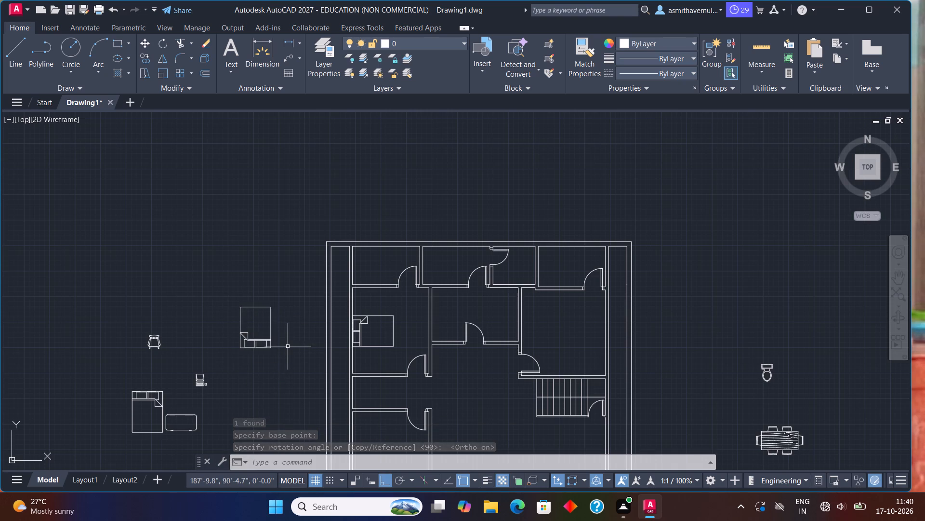
Move the south-facing bed by its headboard midpoint onto the south wall of the west bedroom just south of the corridor.
click(264, 345)
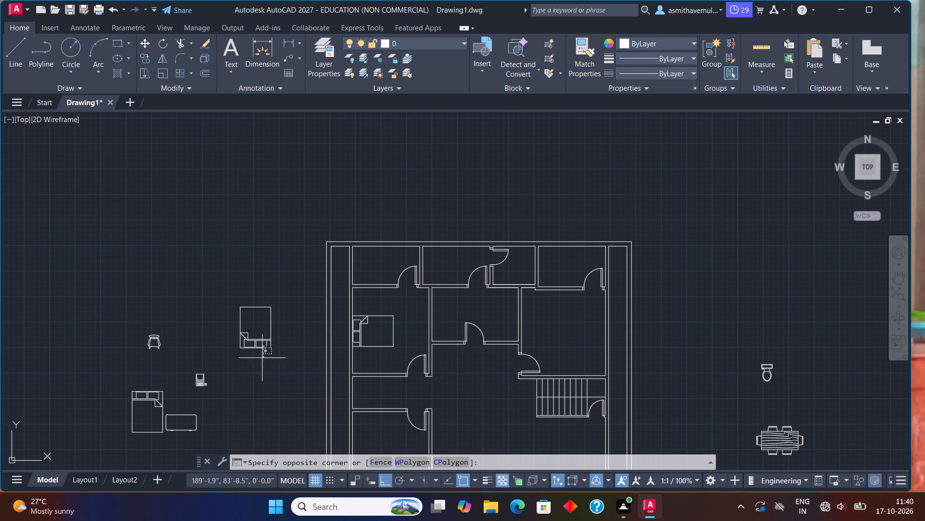
click(260, 367)
key(m)
key(Return)
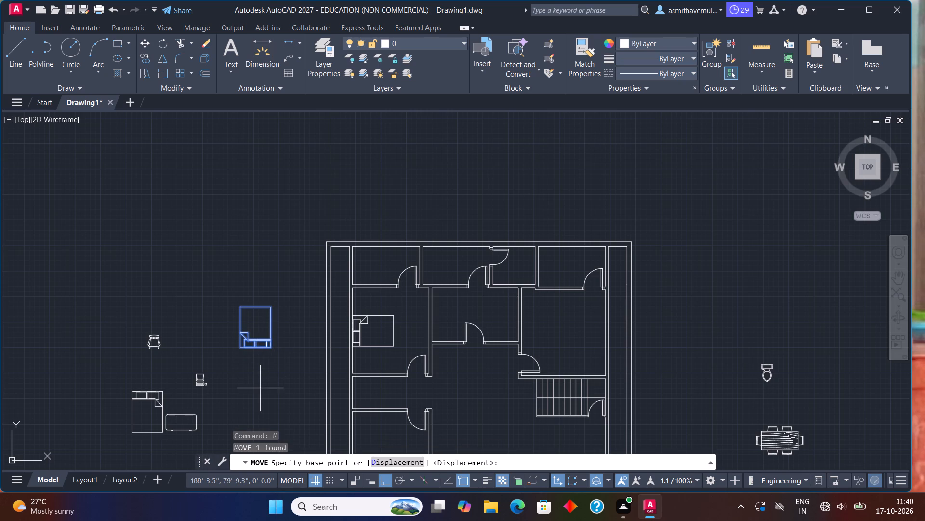
key(F8)
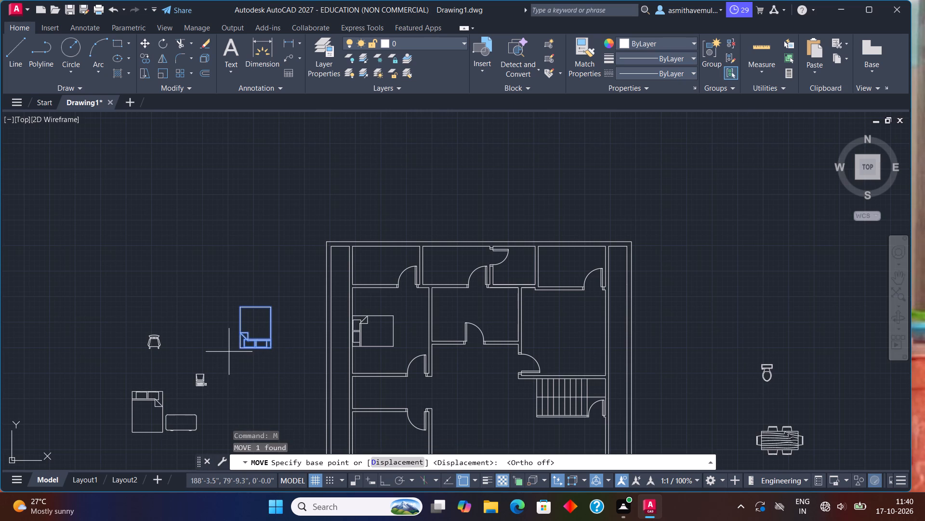
click(256, 351)
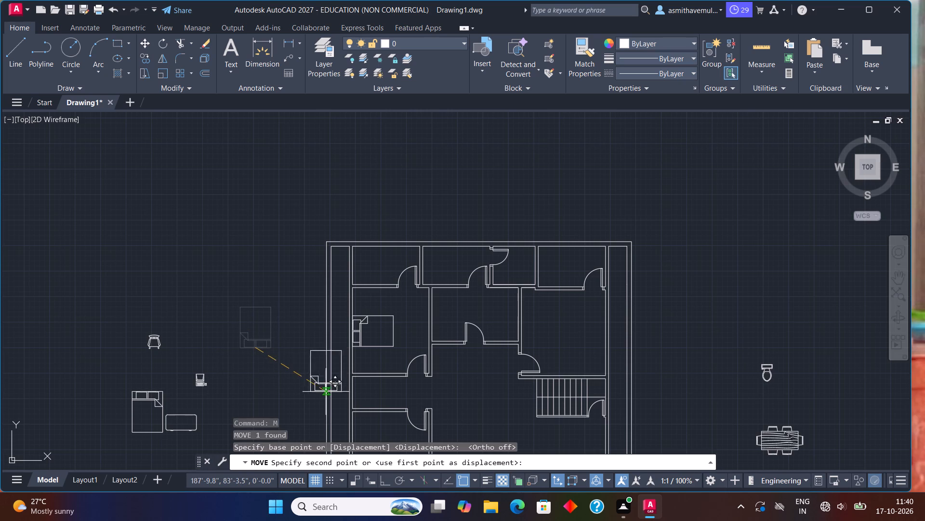
middle_drag(394, 420, 357, 252)
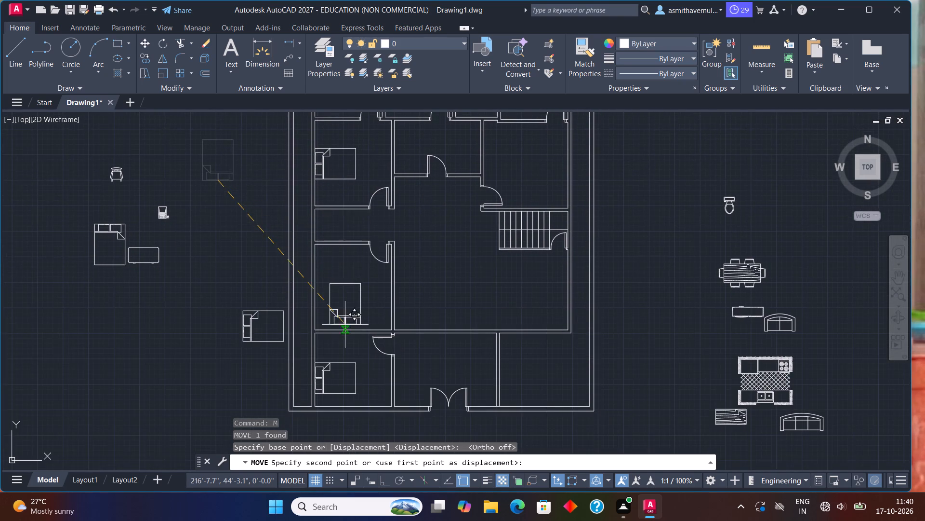
scroll(344, 327, up, 3)
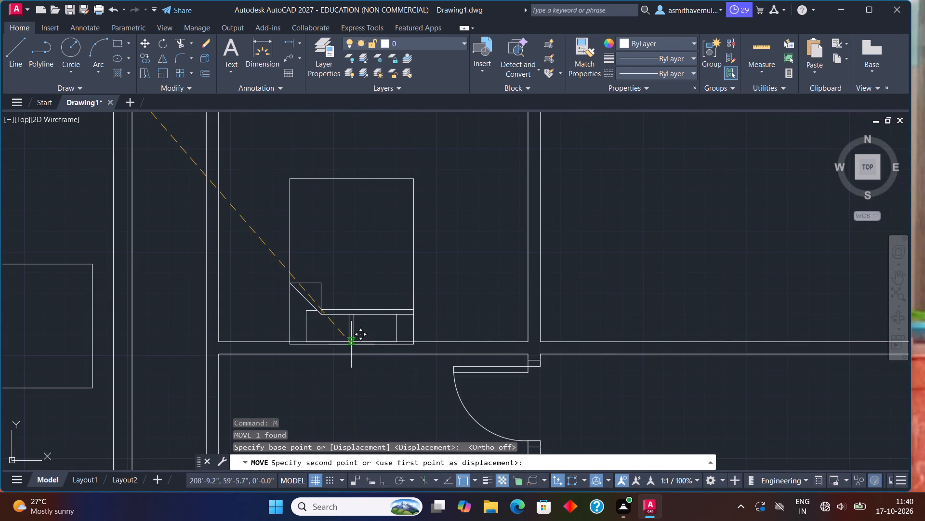
scroll(351, 345, up, 2)
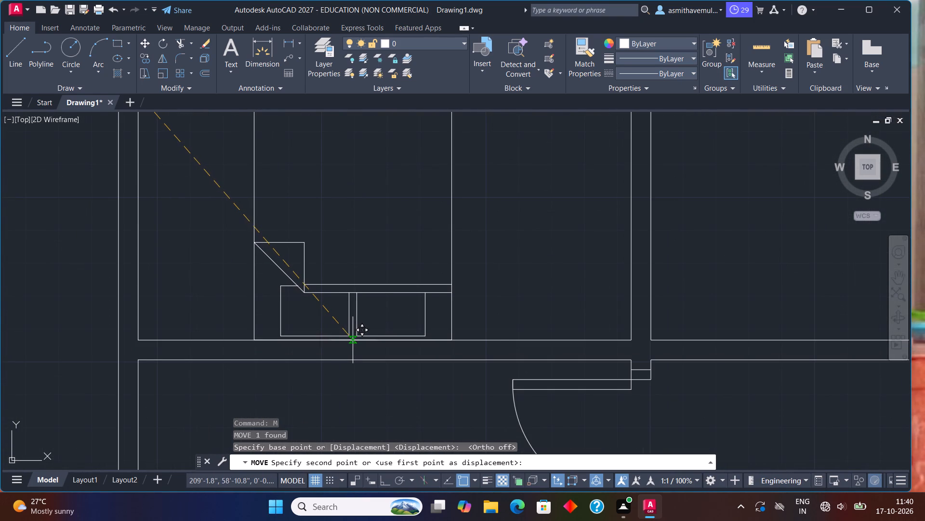
scroll(353, 340, up, 1)
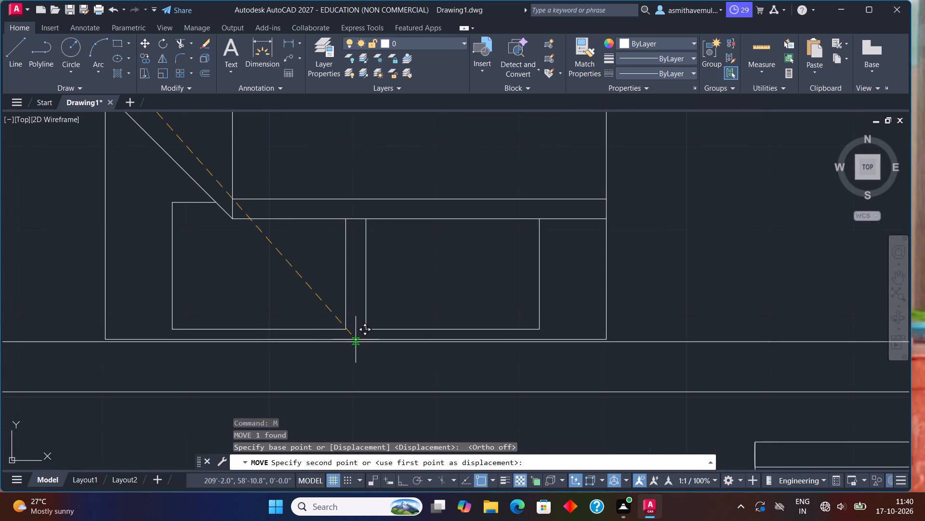
click(355, 342)
Rotate the original queen bed west of the plan 90° clockwise about its headboard midpoint so the headboard faces east.
scroll(355, 342, down, 3)
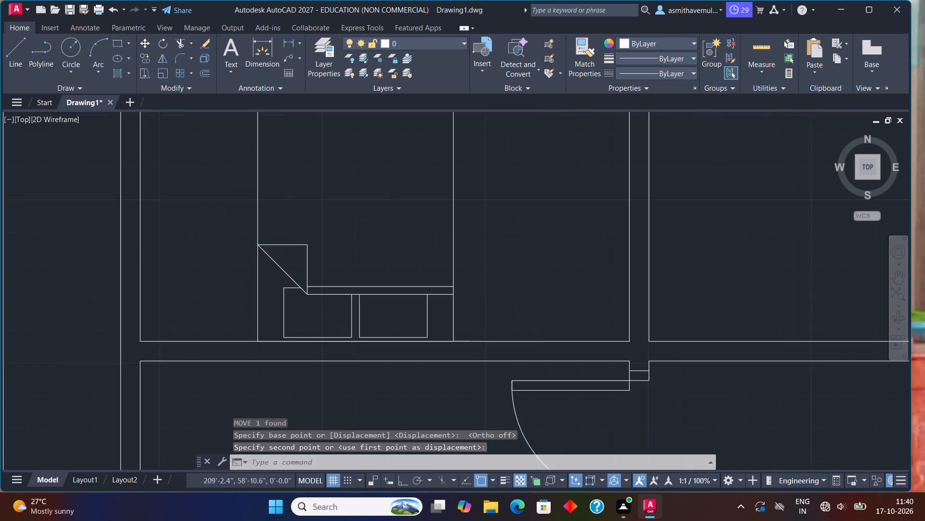
scroll(356, 342, down, 3)
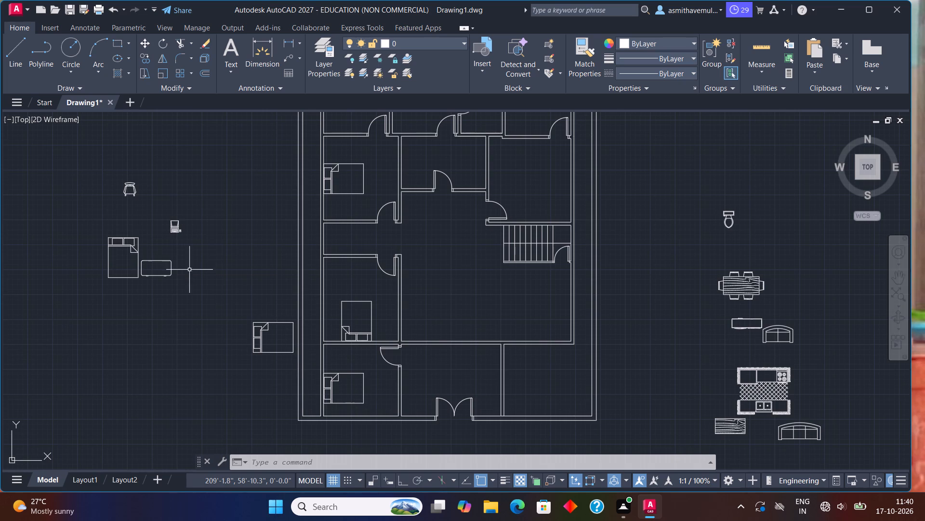
click(139, 239)
key(r)
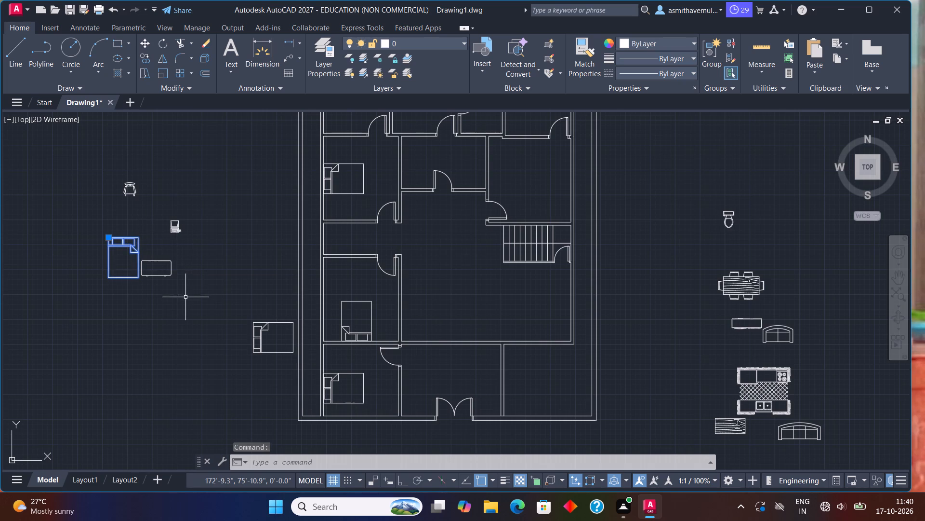
key(o)
key(Return)
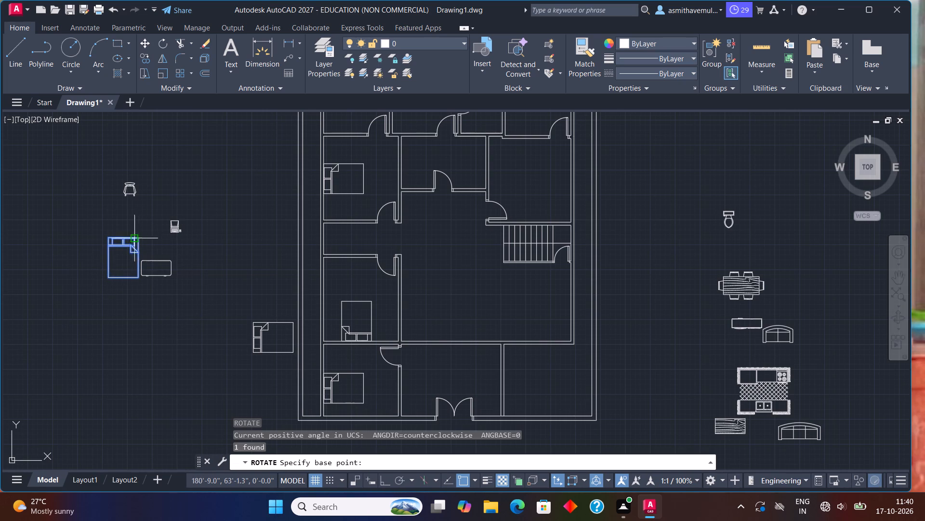
click(124, 237)
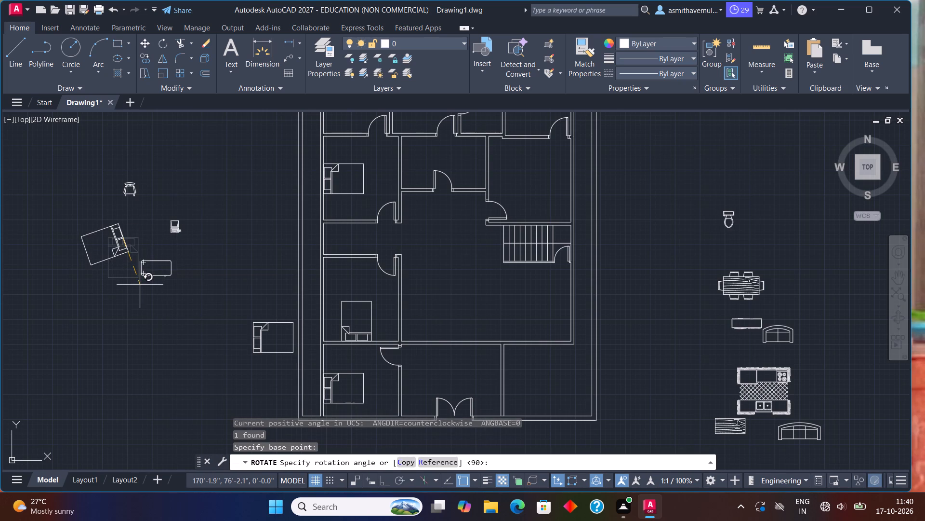
key(F8)
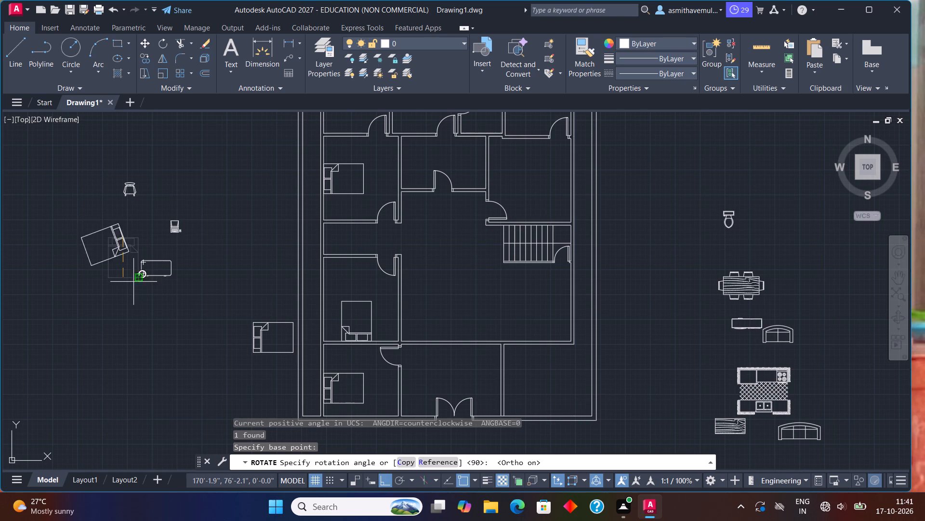
click(132, 286)
Move the east-facing bed by its headboard midpoint onto the east wall of the bedroom just north of the staircase.
click(120, 236)
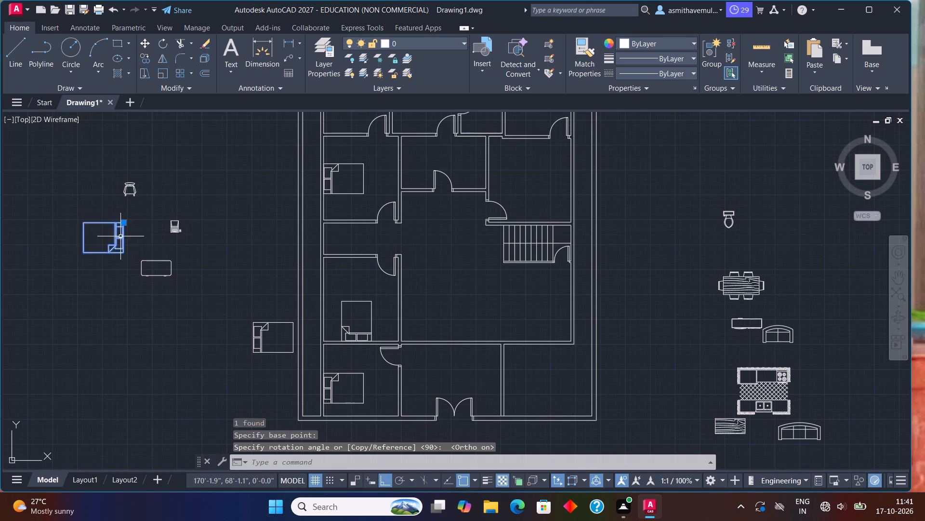
key(m)
key(Return)
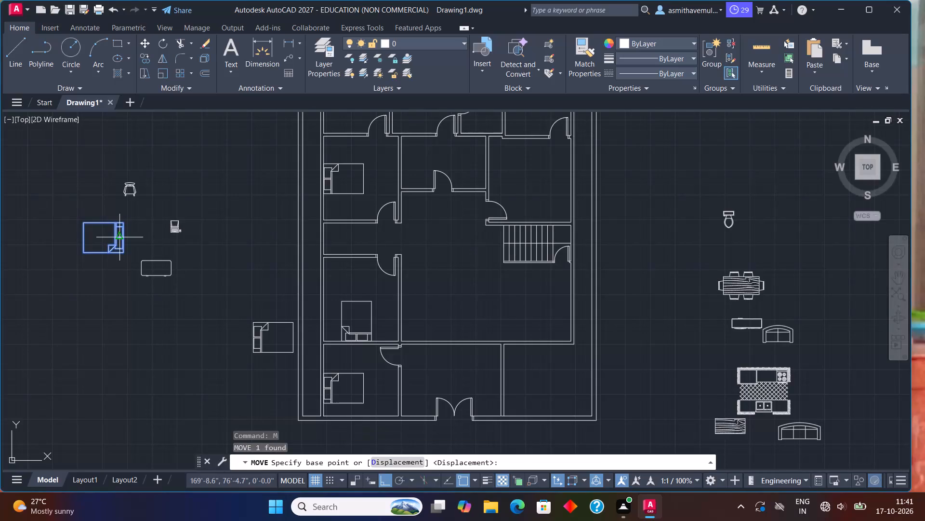
key(F8)
click(126, 238)
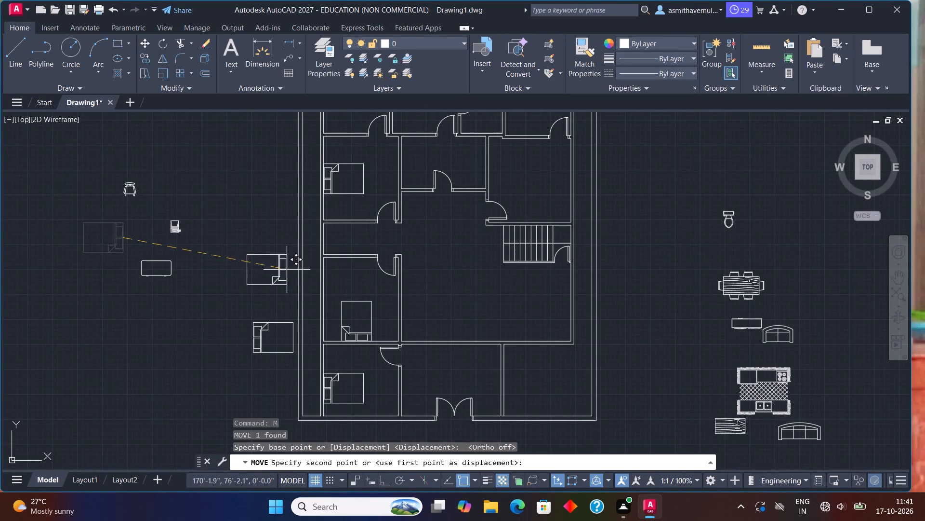
middle_drag(569, 209, 283, 270)
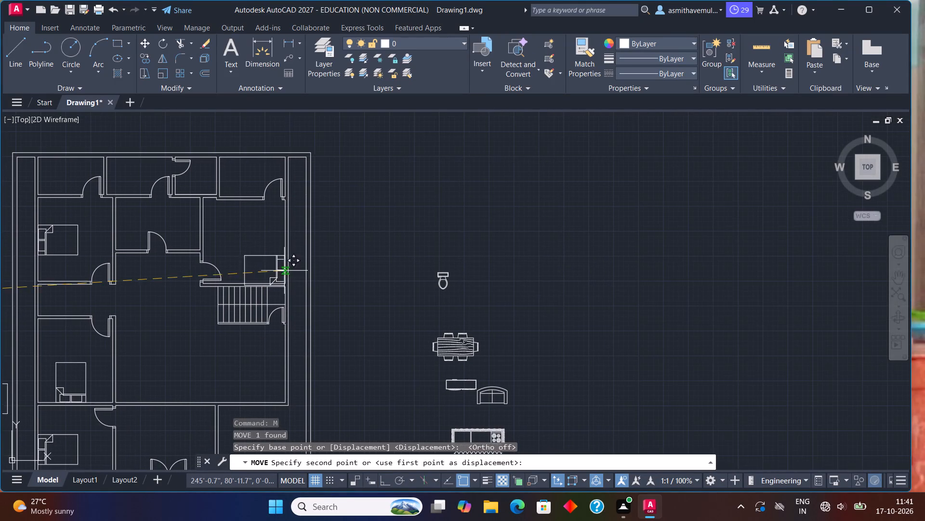
scroll(281, 246, up, 3)
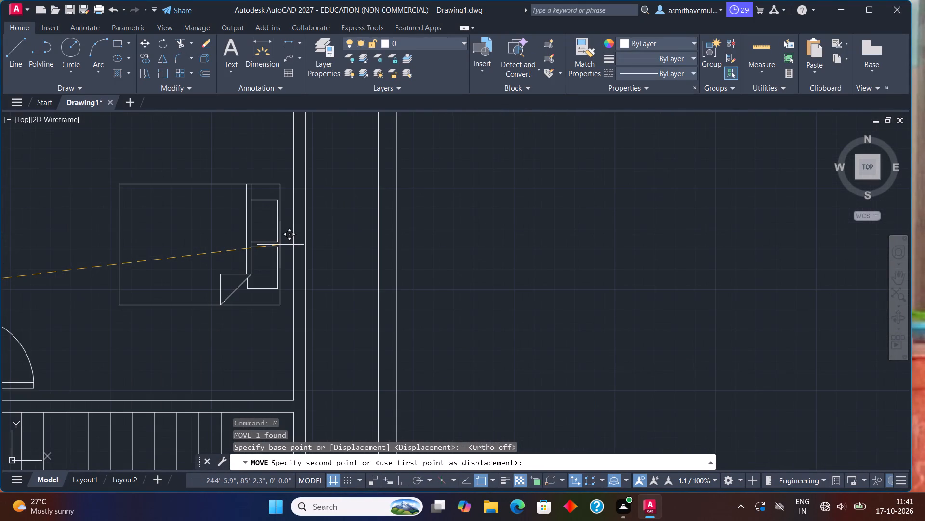
scroll(280, 244, up, 1)
scroll(286, 234, down, 3)
middle_drag(286, 234, 307, 278)
scroll(307, 278, up, 3)
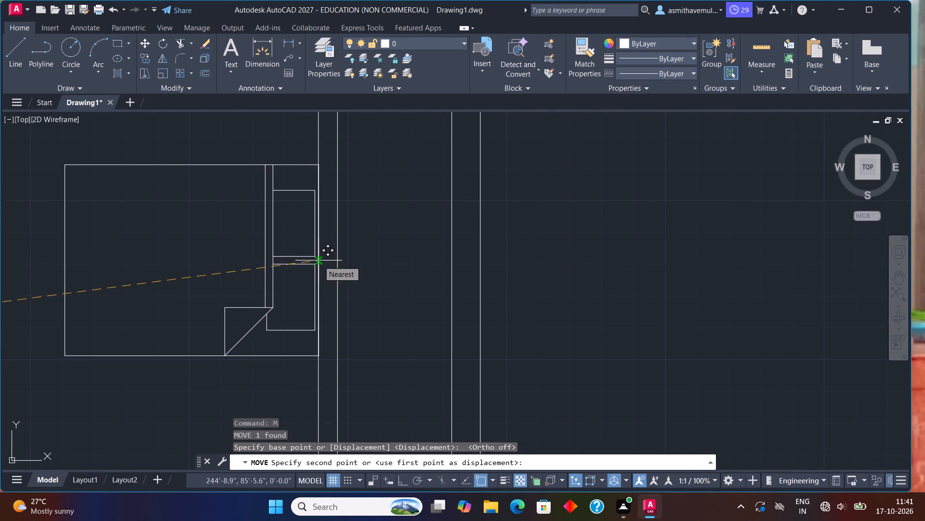
scroll(318, 260, up, 3)
click(311, 268)
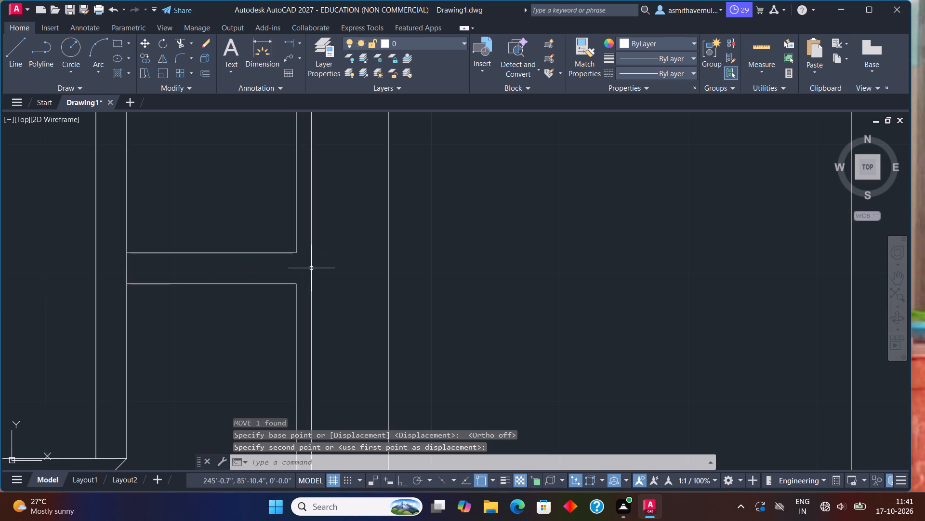
Move the six-chair dining table from east of the plan into the western part of the central hall.
scroll(311, 268, down, 8)
middle_drag(289, 301, 291, 298)
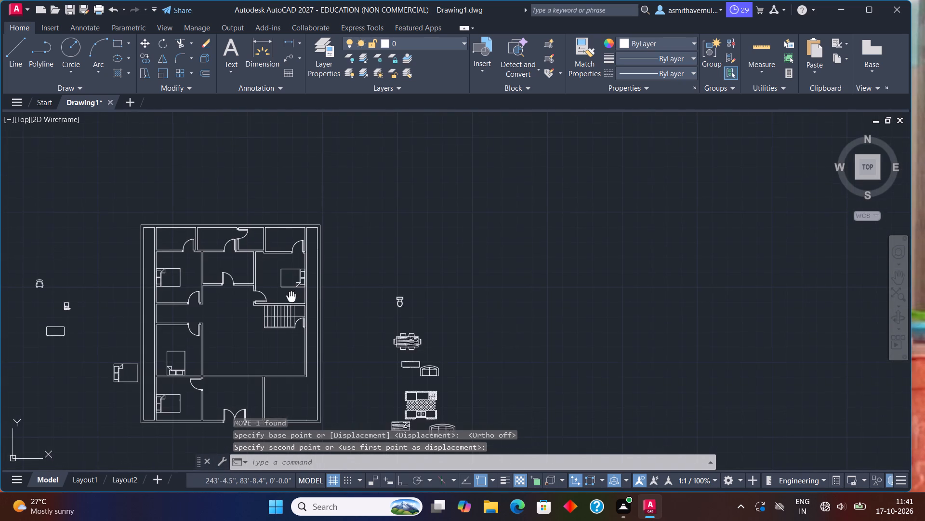
middle_drag(291, 298, 456, 233)
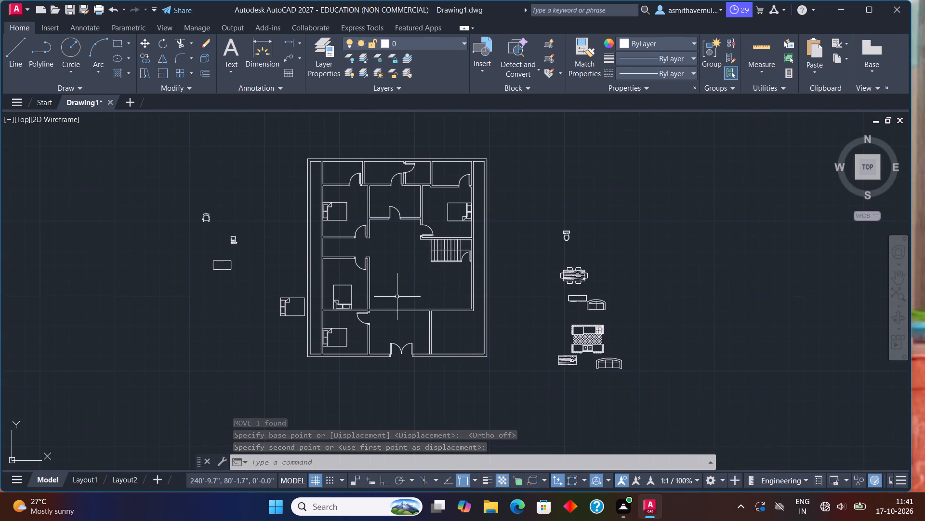
middle_drag(396, 310, 404, 293)
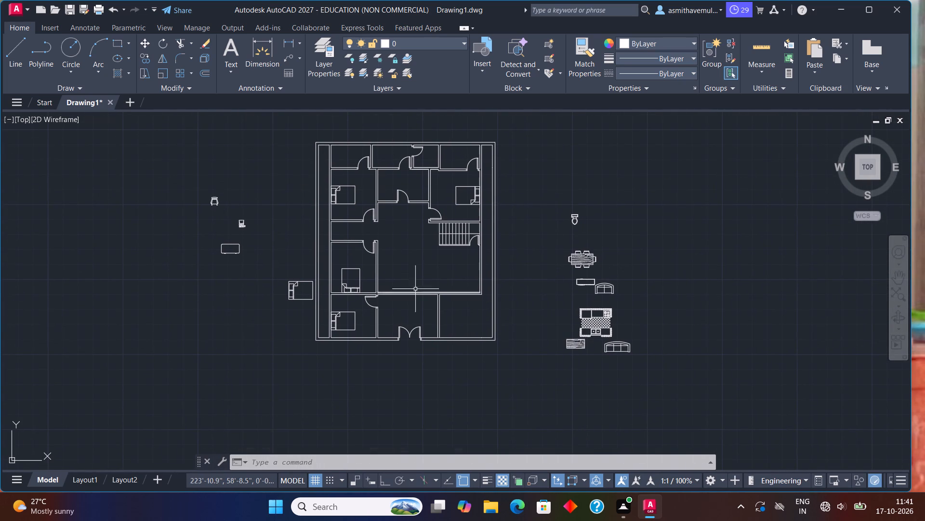
click(575, 259)
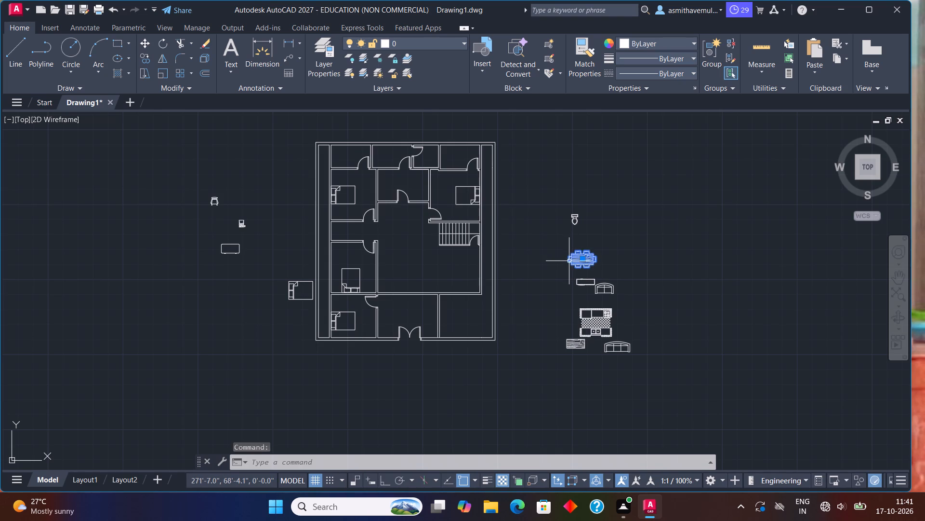
key(m)
key(Return)
click(581, 261)
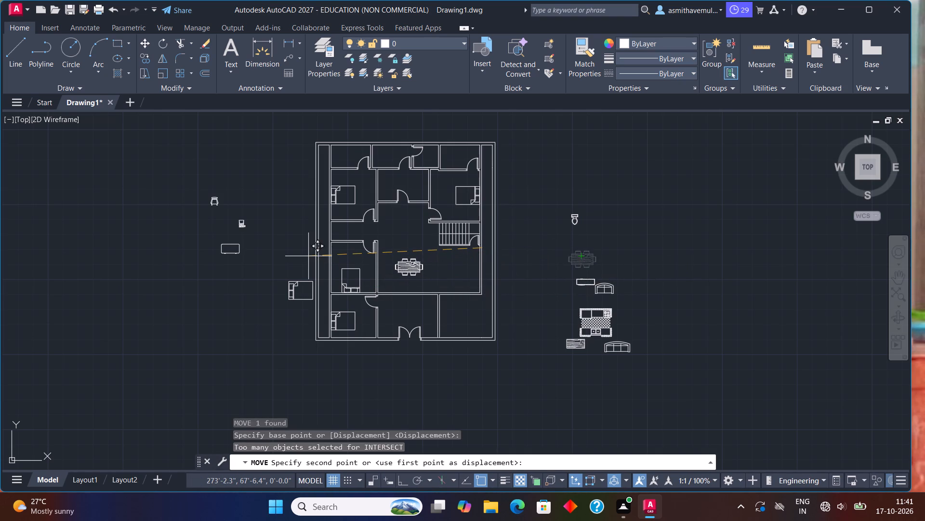
key(F8)
key(F8)
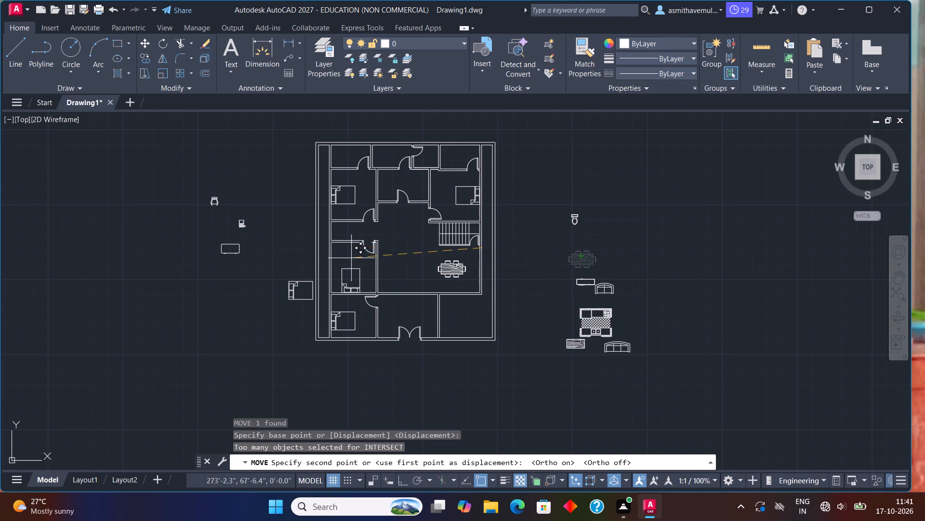
scroll(317, 255, up, 3)
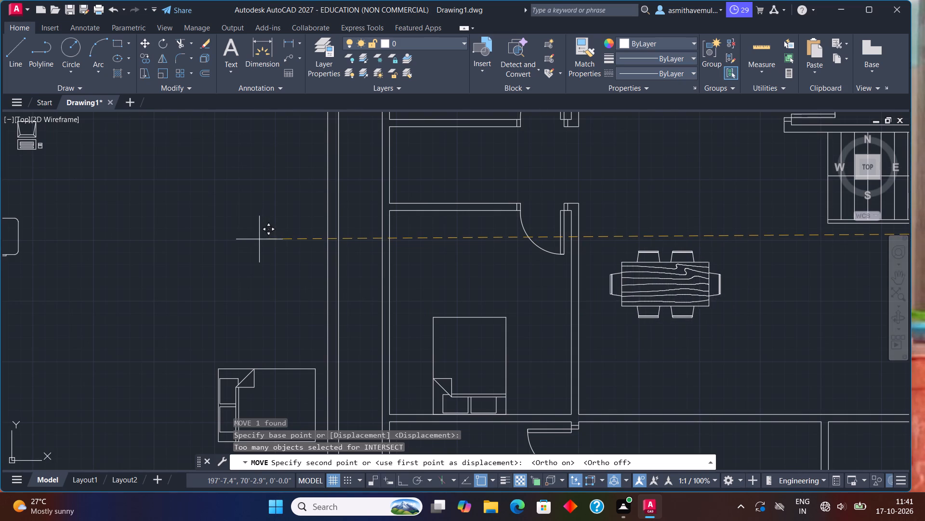
click(255, 243)
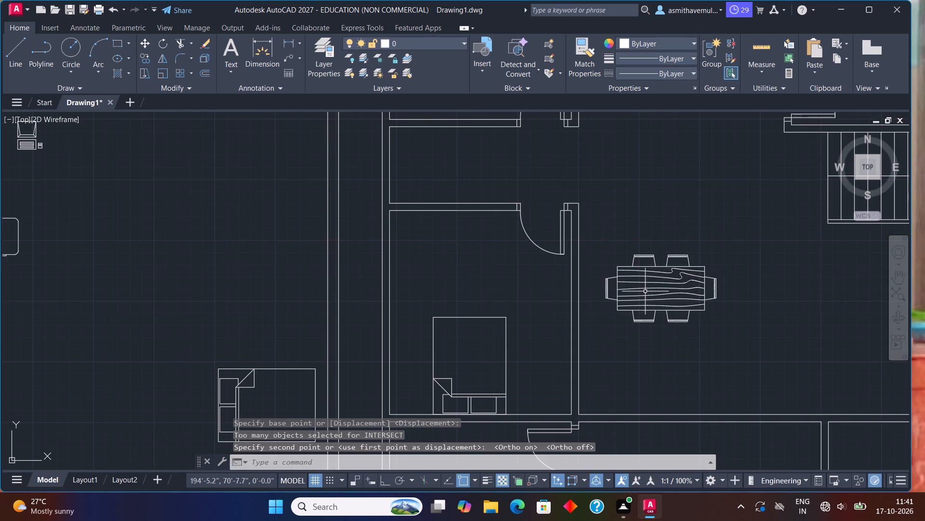
Scale the dining table freehand about its tabletop's southwest corner to roughly 70% of its size.
click(646, 291)
click(643, 286)
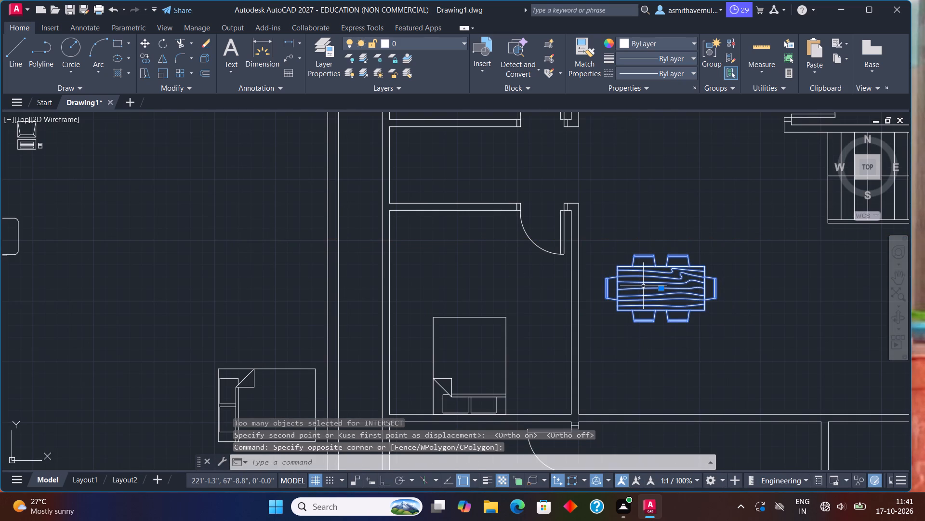
text(SCA)
key(l)
key(e)
key(Return)
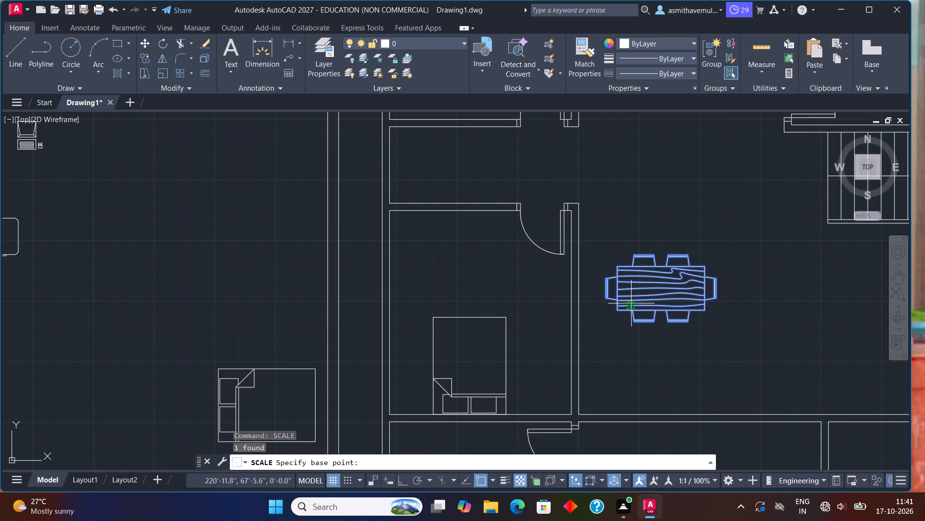
click(615, 310)
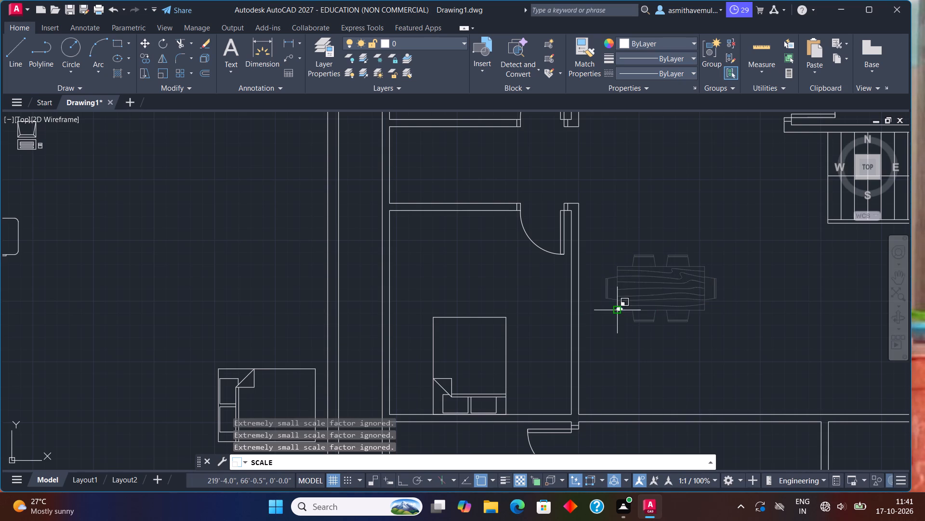
click(578, 317)
Move the plain rectangular wooden table from east of the plan into the hall's southeastern part, south of the staircase.
middle_drag(667, 321, 640, 302)
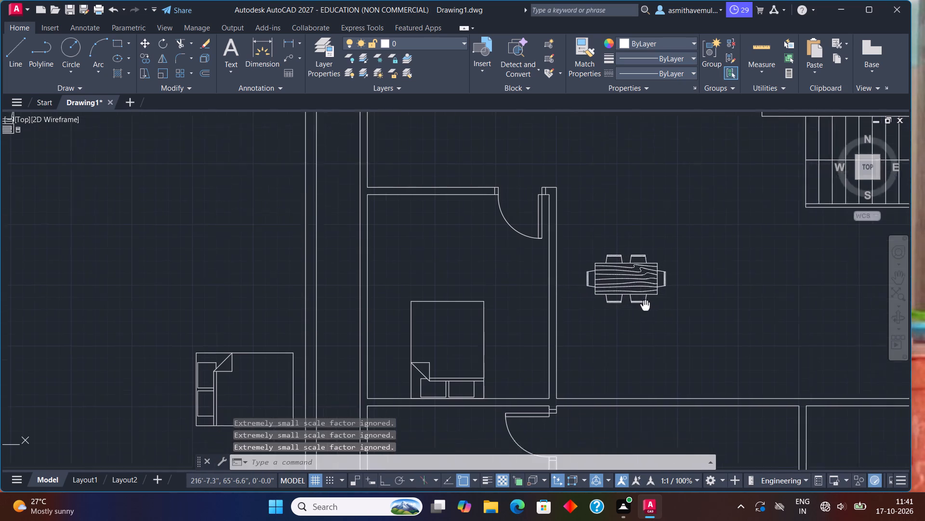
middle_drag(640, 302, 436, 233)
scroll(436, 233, down, 2)
middle_drag(436, 233, 462, 303)
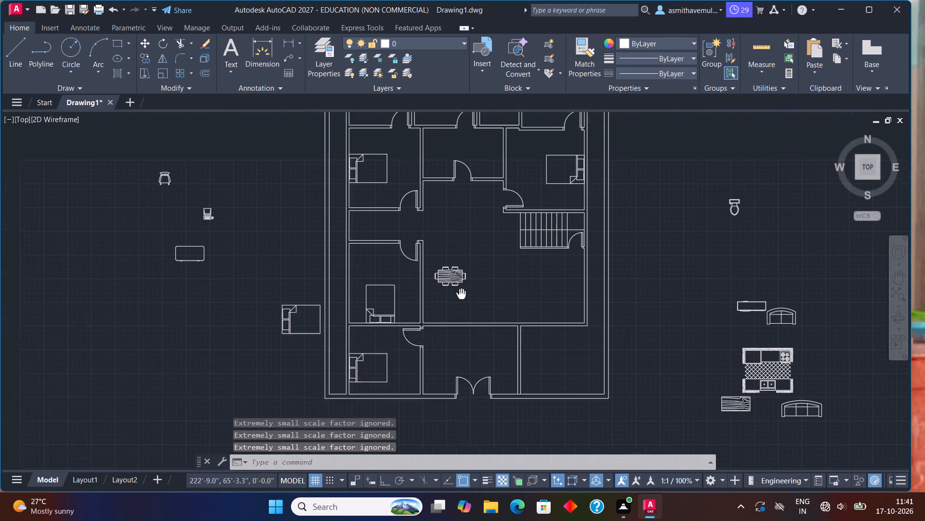
middle_drag(462, 303, 462, 304)
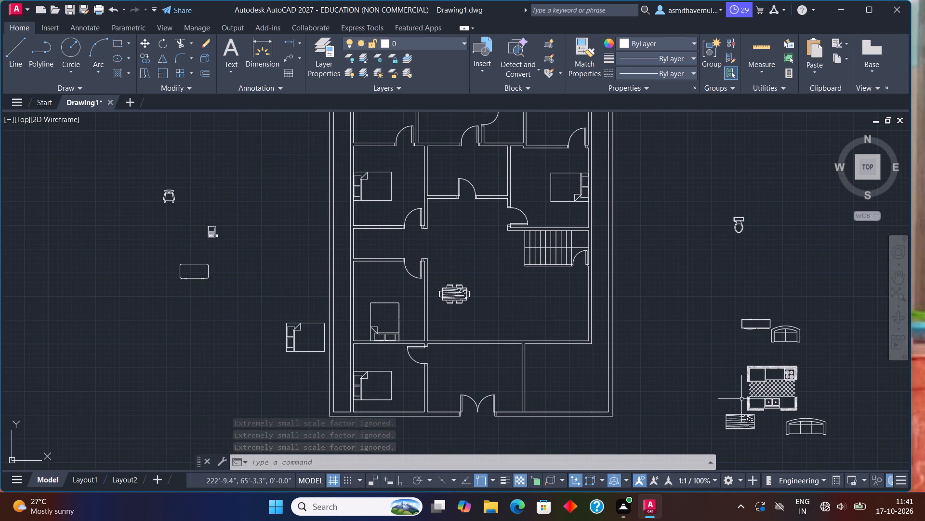
click(743, 420)
key(m)
key(Return)
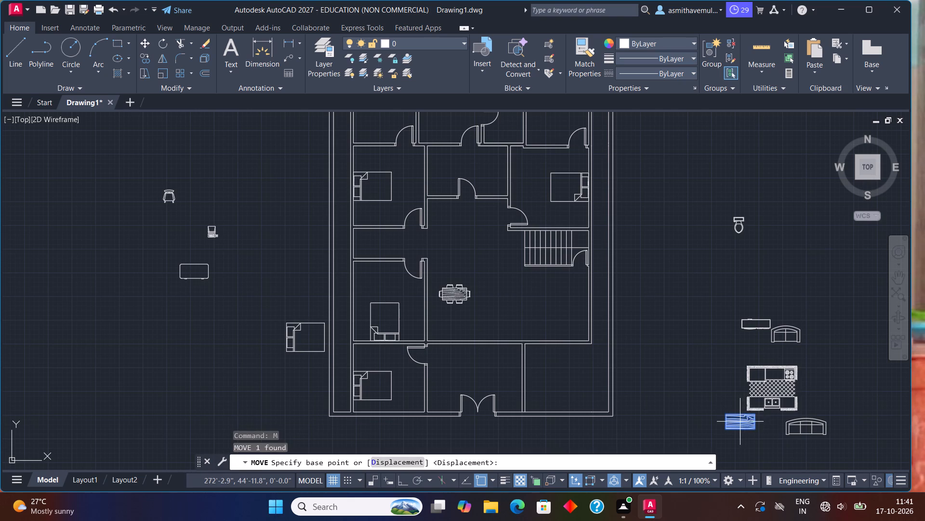
click(740, 422)
scroll(549, 302, up, 2)
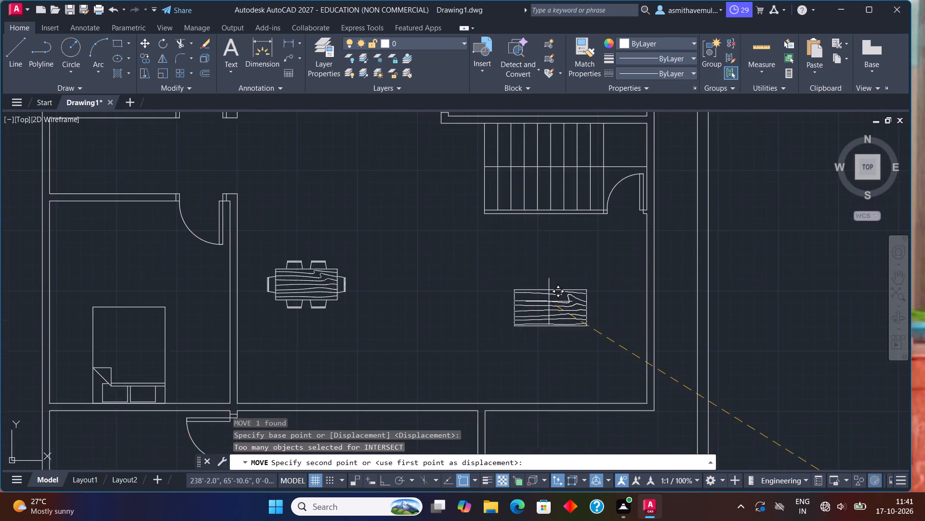
scroll(549, 302, up, 1)
scroll(542, 322, down, 1)
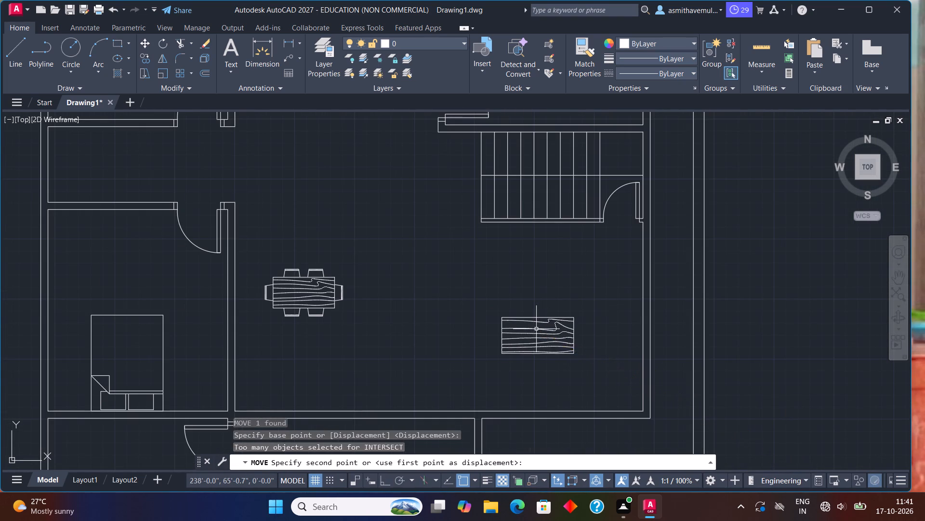
click(536, 329)
Scale the plain wooden table freehand about the middle of its south edge to roughly half its size.
click(534, 338)
key(s)
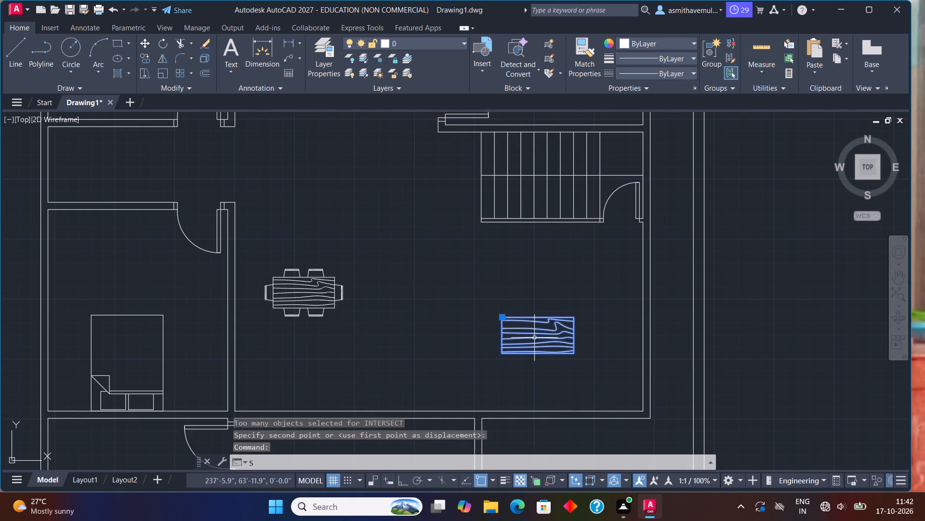
key(c)
key(a)
key(l)
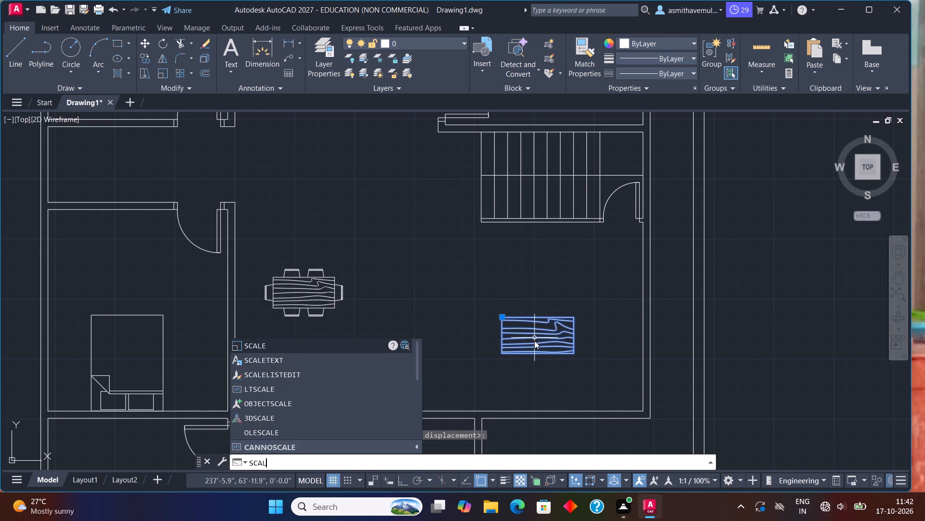
key(e)
key(Return)
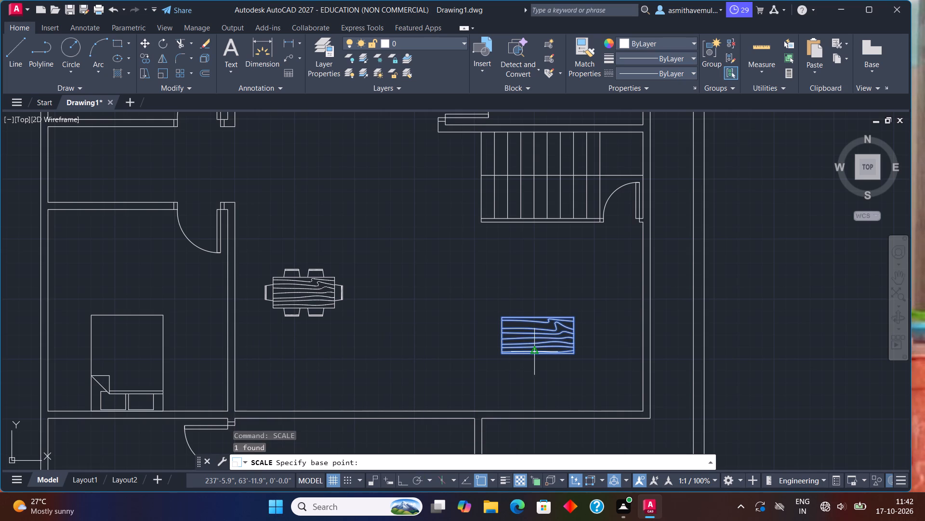
click(536, 356)
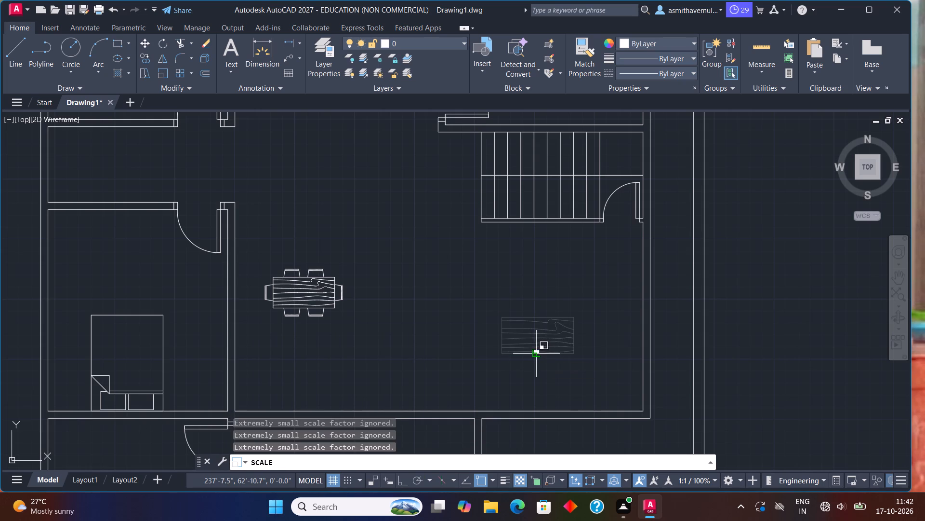
click(542, 371)
Rotate the larger sofa south of the kitchen block 180° about the middle of its curved back so the back faces south.
scroll(551, 366, down, 2)
middle_drag(621, 382, 564, 272)
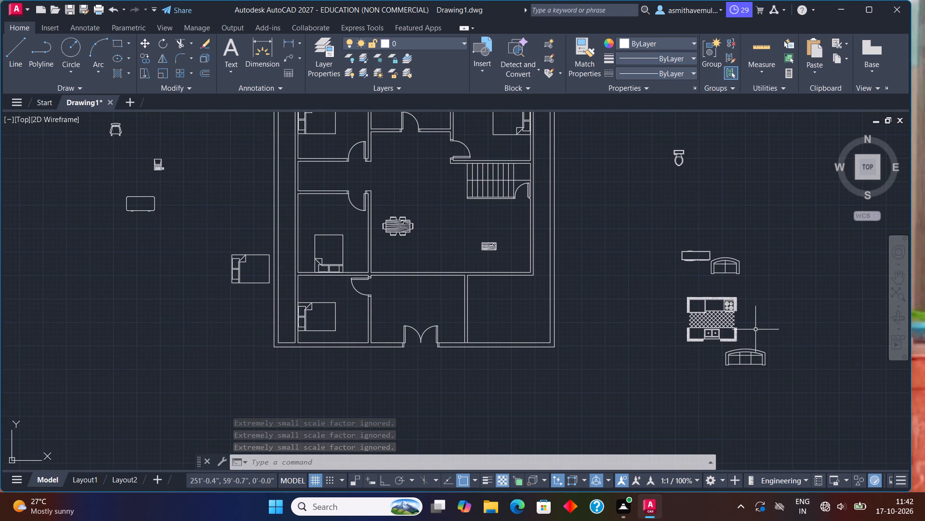
click(751, 360)
key(r)
key(o)
key(Return)
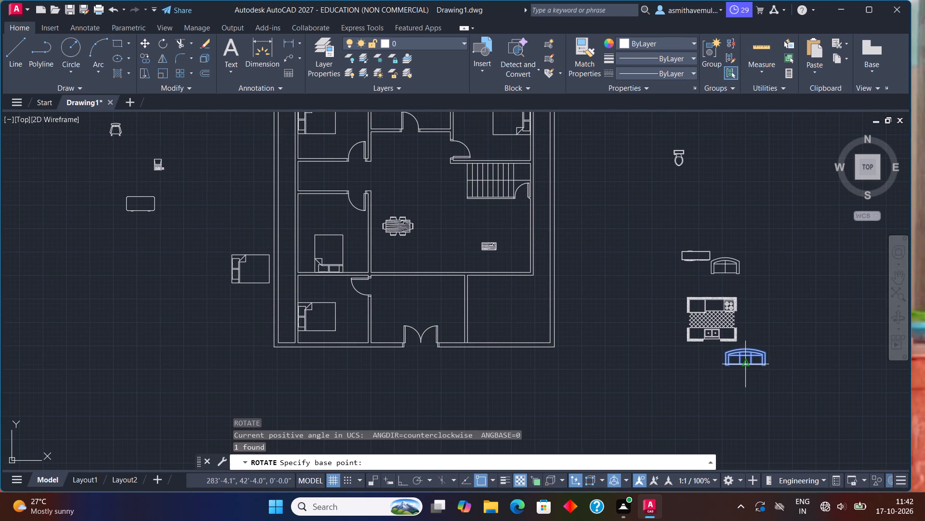
click(743, 348)
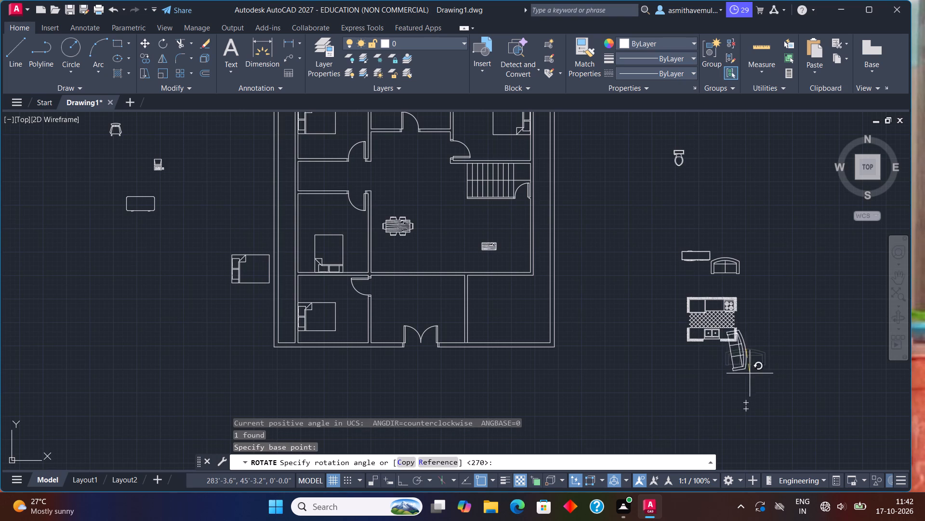
key(F8)
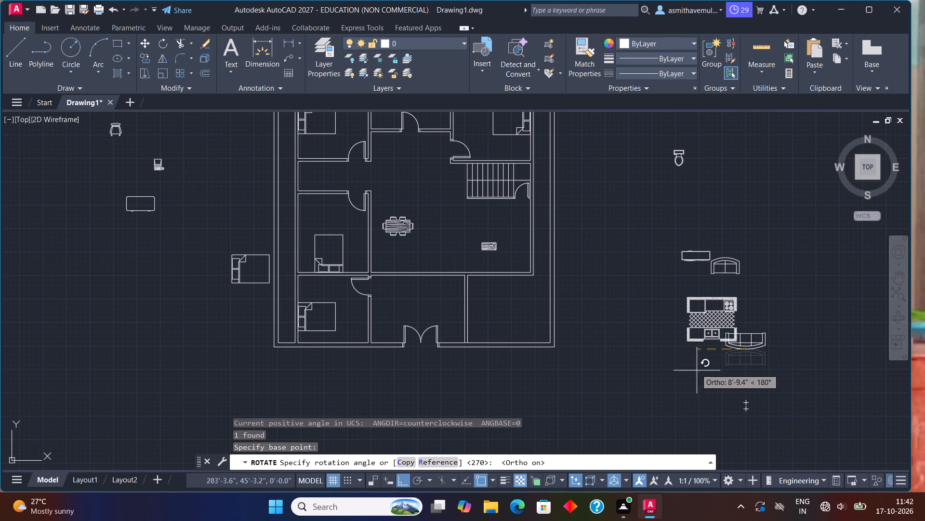
click(692, 362)
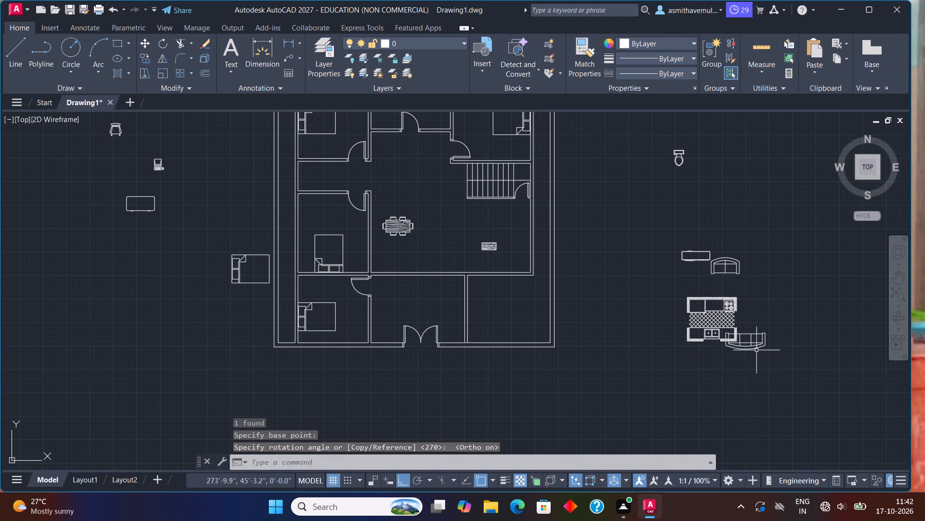
Move the larger sofa by the middle of its curved back onto the hall's south wall, directly south of the plain wooden table.
click(755, 350)
key(m)
key(Return)
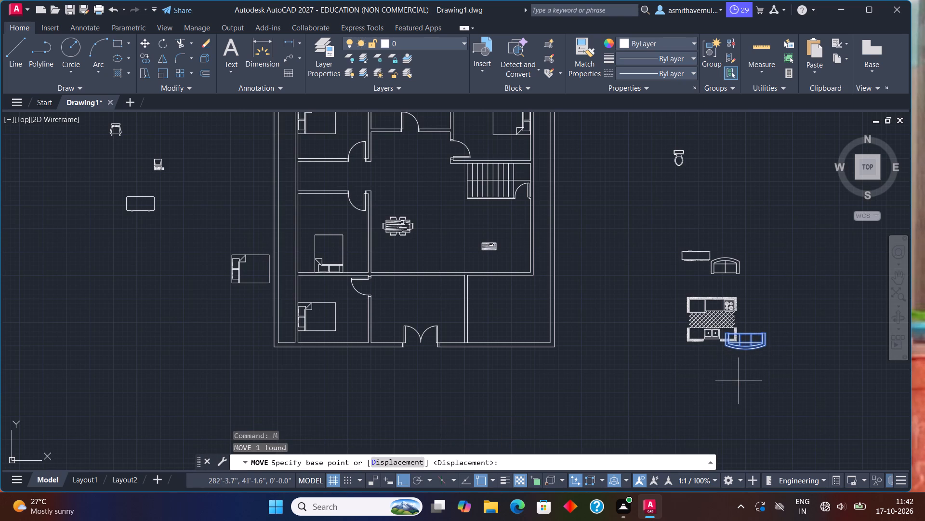
key(F8)
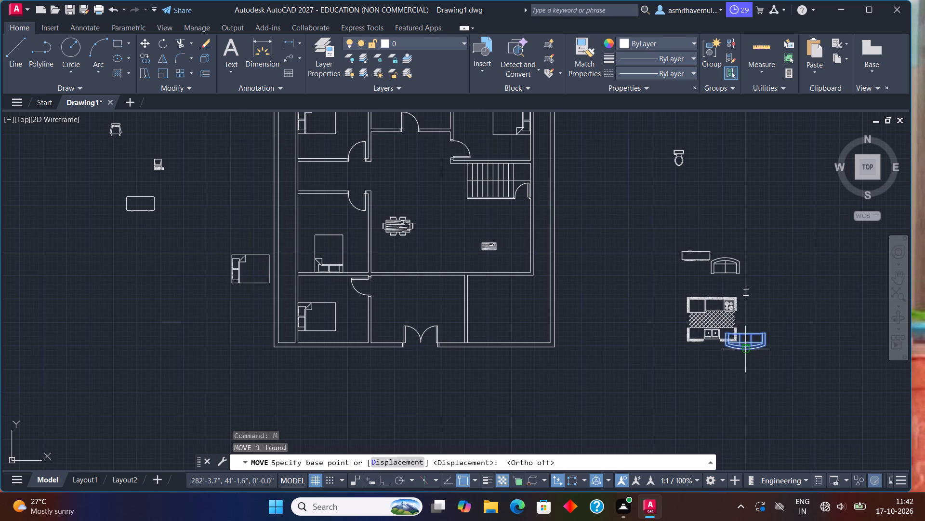
click(746, 352)
scroll(490, 282, up, 2)
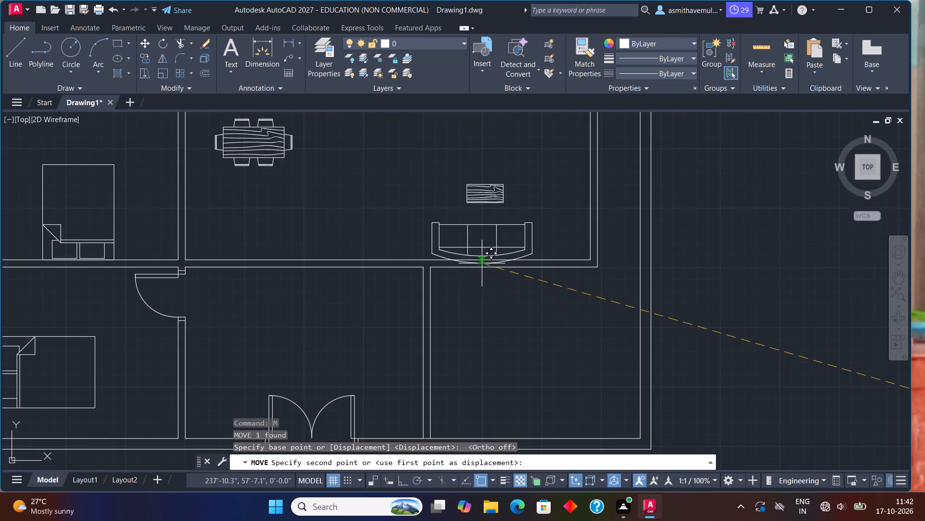
scroll(481, 260, up, 1)
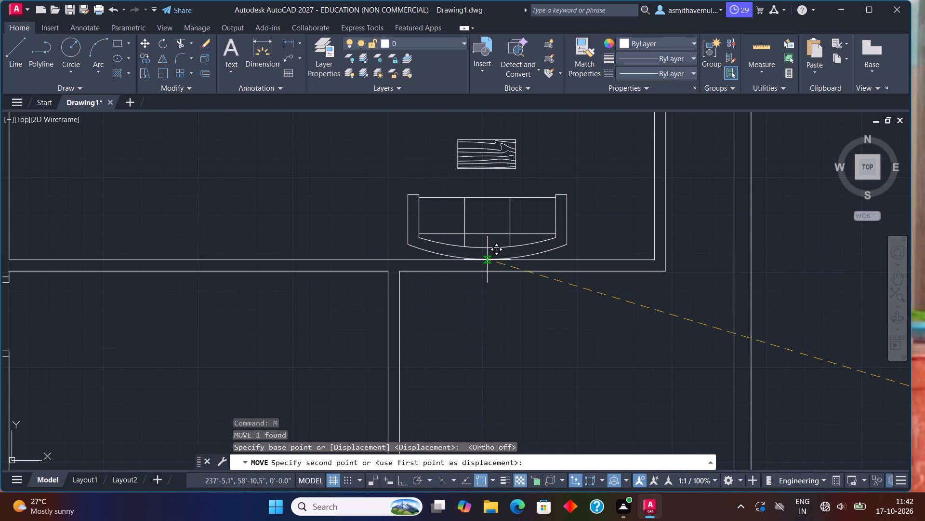
scroll(488, 257, up, 1)
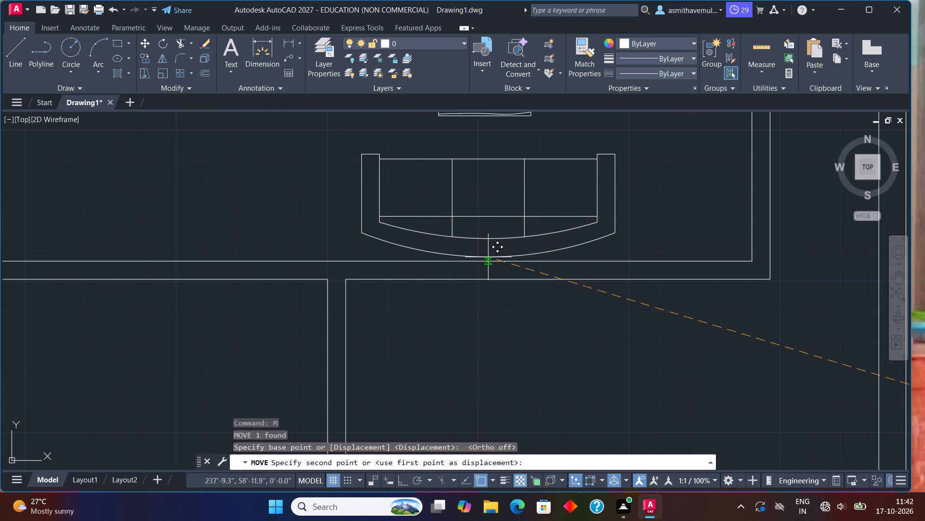
click(488, 260)
Scale the hall sofa freehand about the middle of its curved back to roughly 85% of its size.
scroll(486, 262, down, 3)
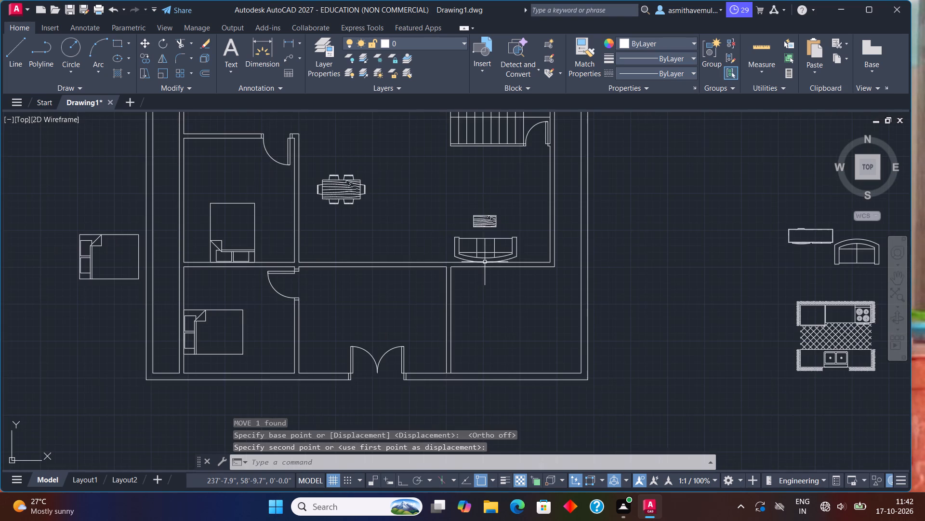
scroll(479, 256, down, 1)
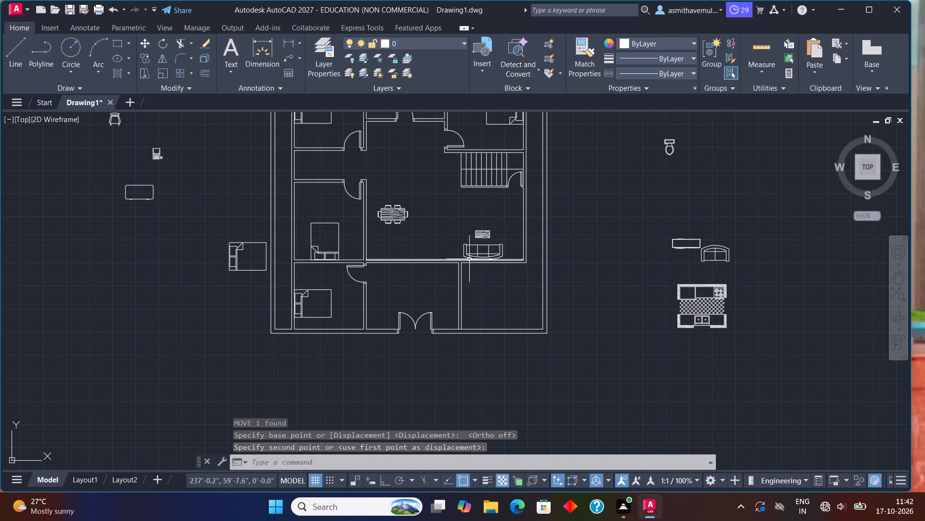
click(478, 259)
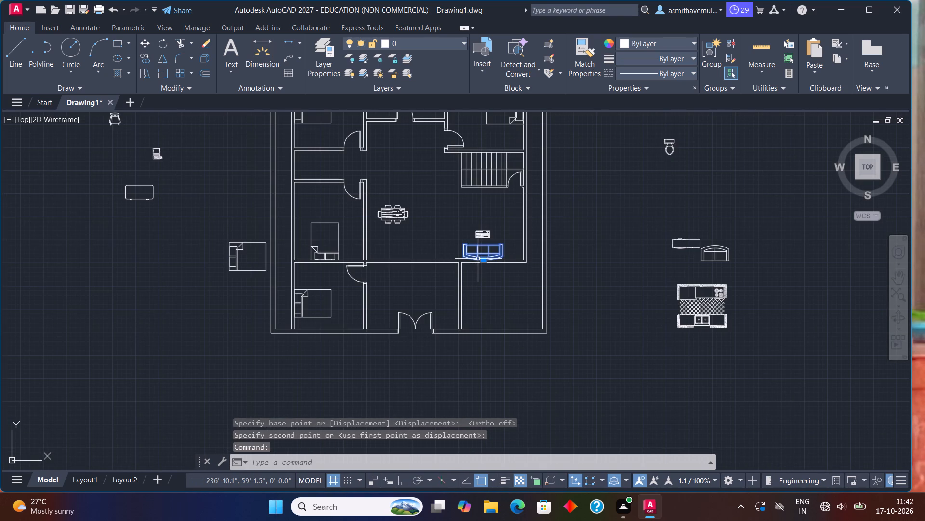
text(SCALE)
key(Return)
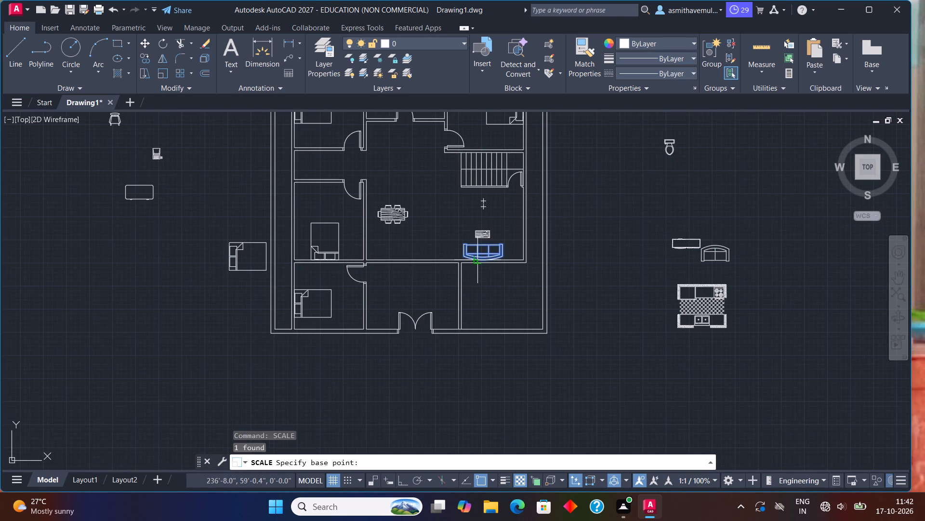
scroll(479, 265, up, 1)
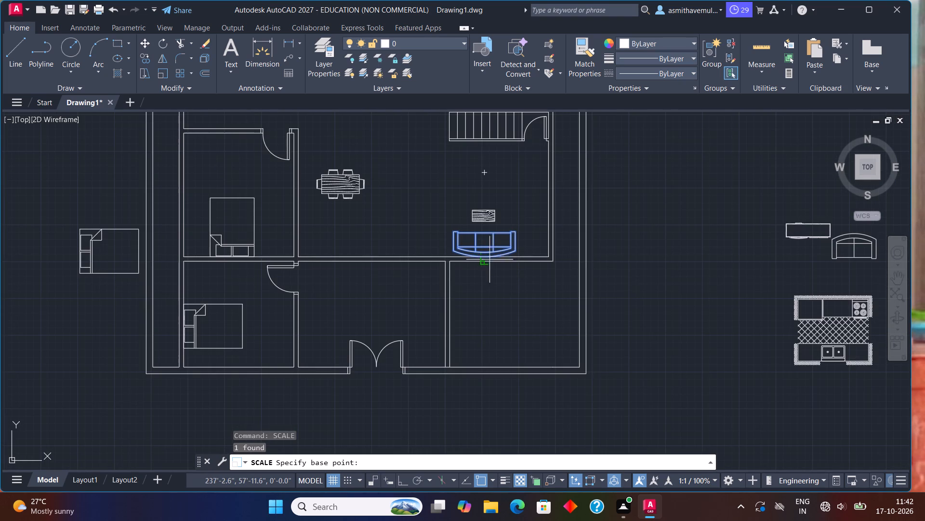
click(487, 257)
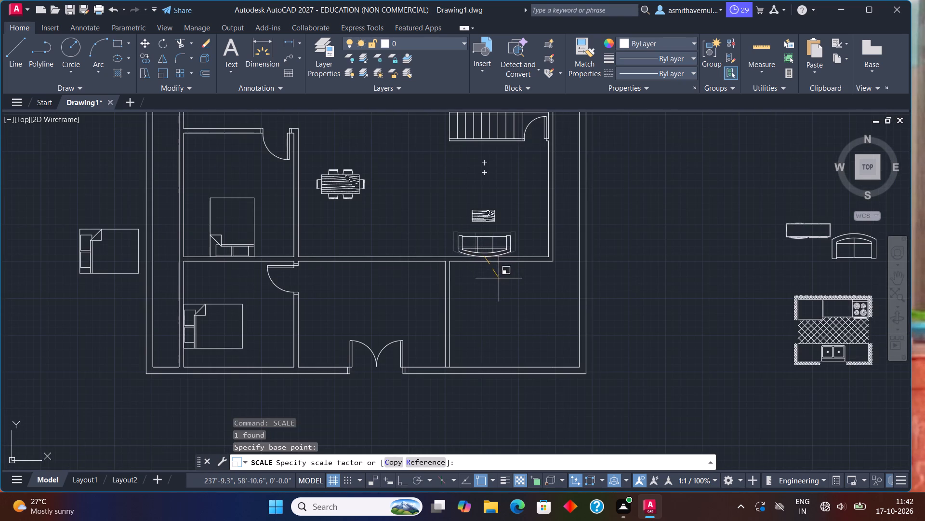
click(499, 278)
Rotate the armchair northwest of the desktop computer block 90° about the middle of its back so the back faces west.
scroll(445, 307, down, 1)
middle_drag(436, 315, 481, 319)
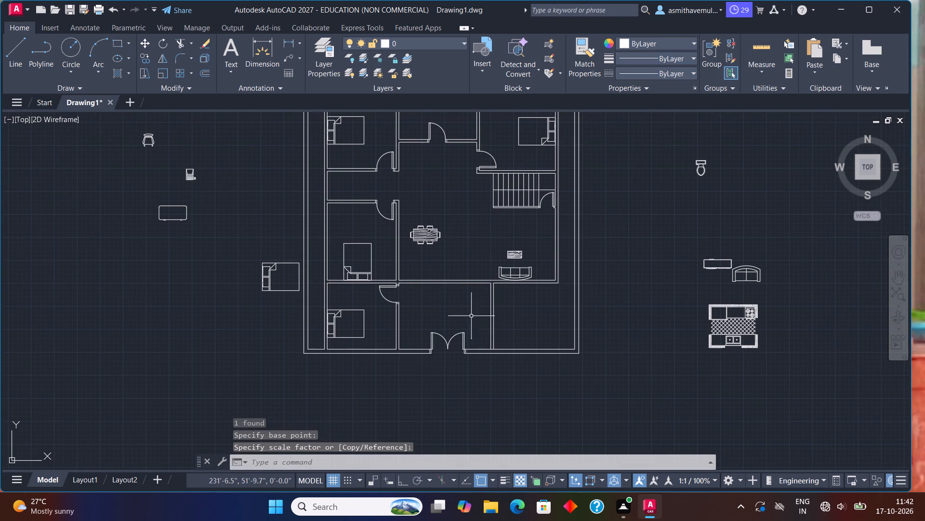
click(145, 145)
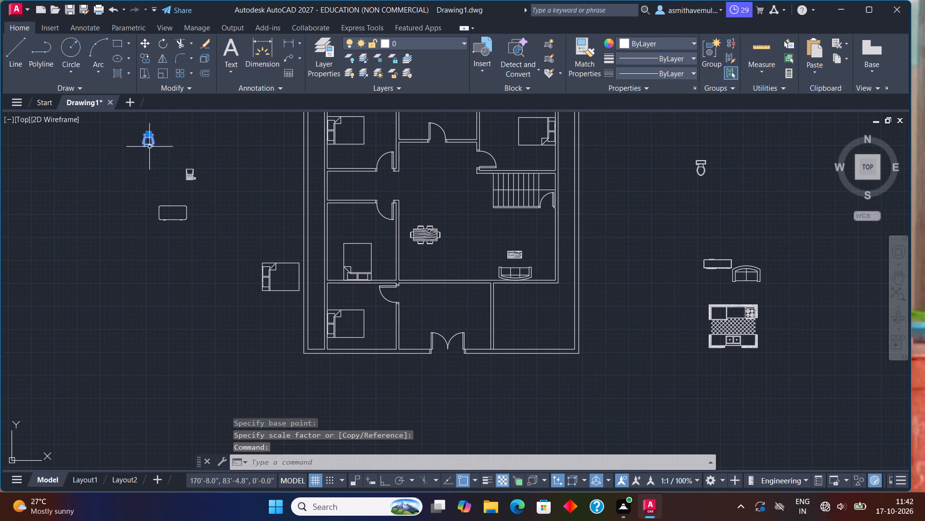
key(r)
key(o)
key(Return)
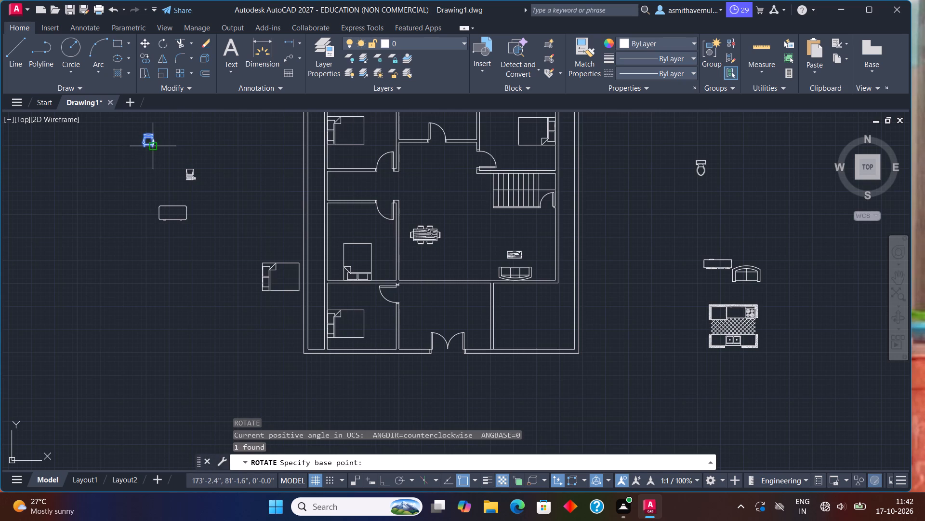
middle_drag(156, 147, 171, 221)
scroll(166, 220, up, 1)
click(159, 201)
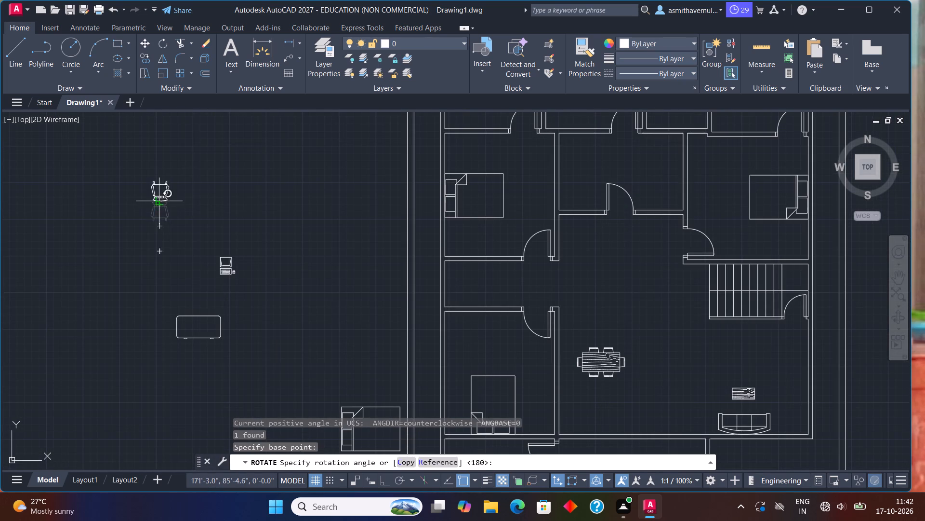
key(F8)
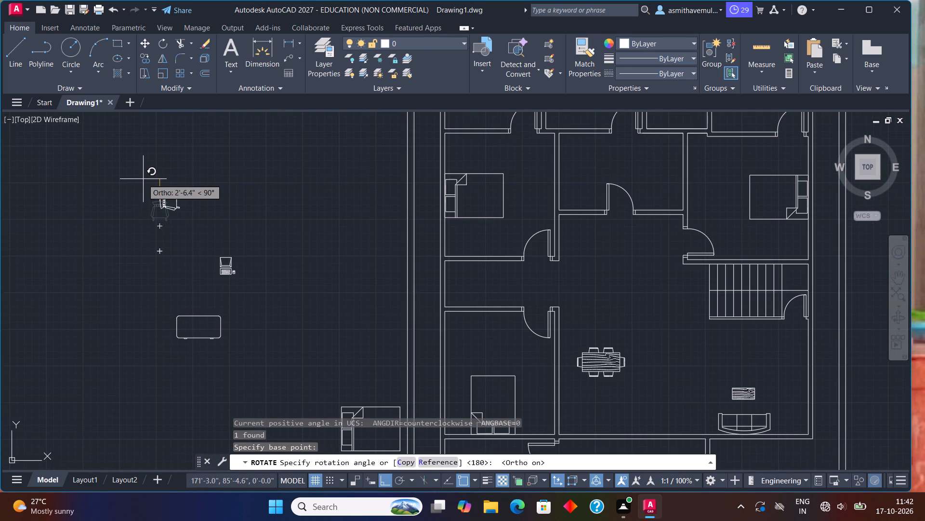
click(145, 179)
Copy the rotated armchair twice in a straight line eastward, about 9'-9" and 16' from the original.
click(161, 195)
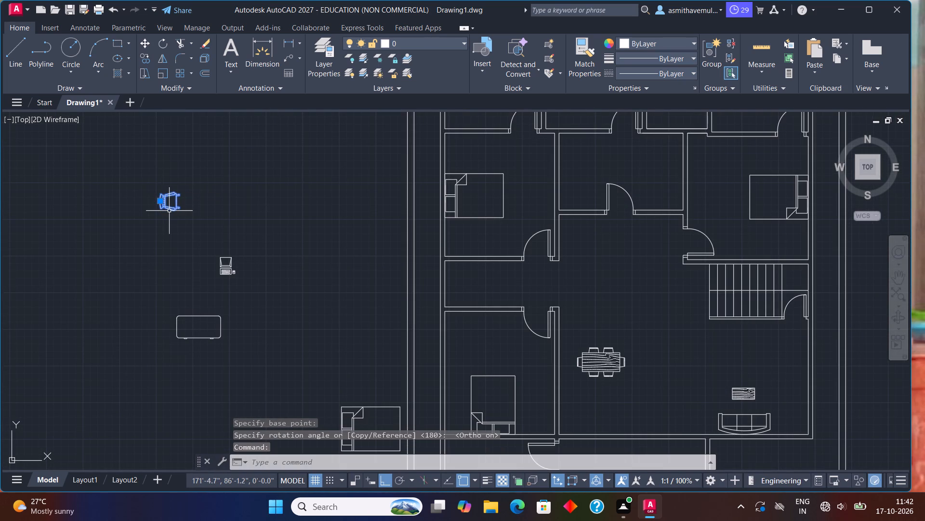
key(c)
key(o)
text(PY)
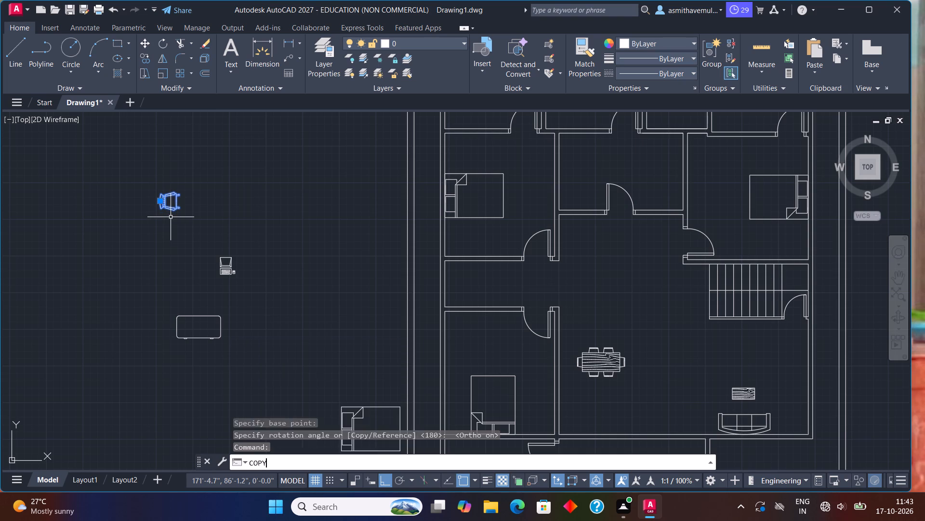
key(Return)
click(163, 200)
click(245, 201)
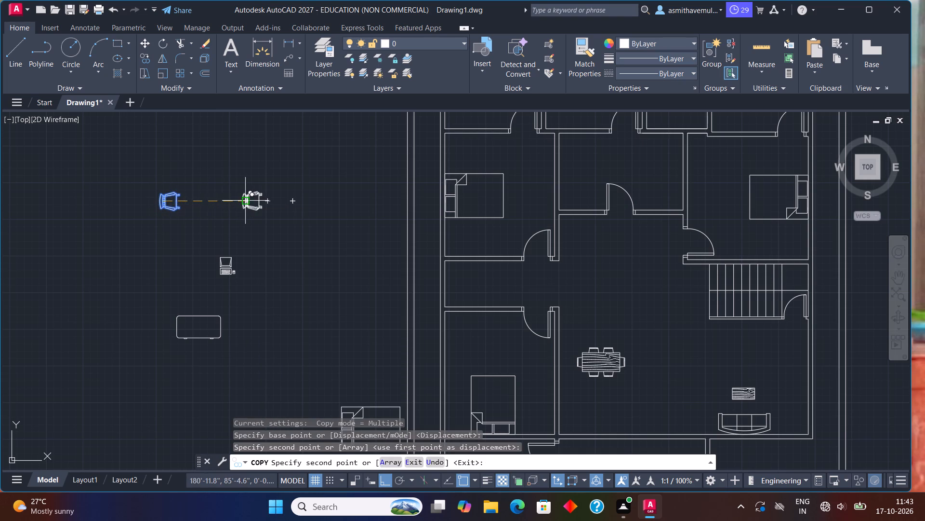
click(306, 241)
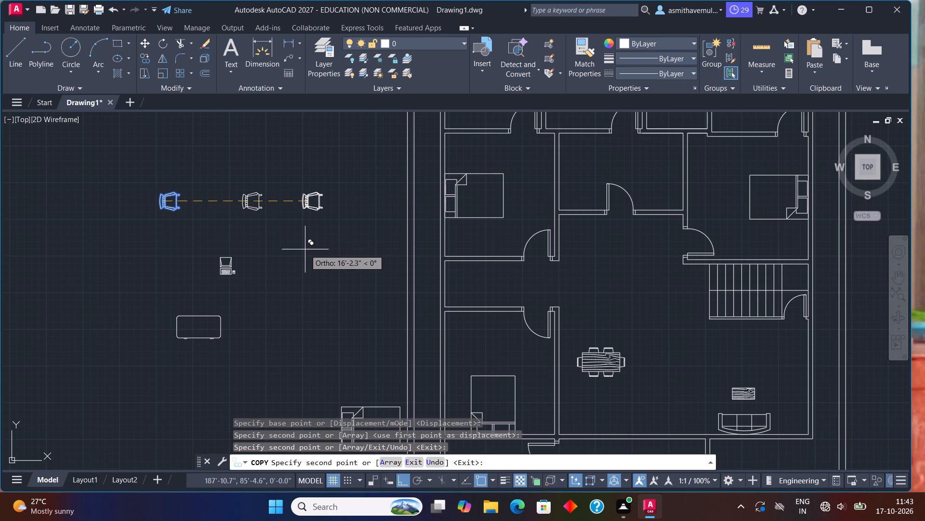
key(Escape)
Move the westernmost armchair into the hall, just west of the plain wooden table, with its seat facing the table.
key(m)
key(Return)
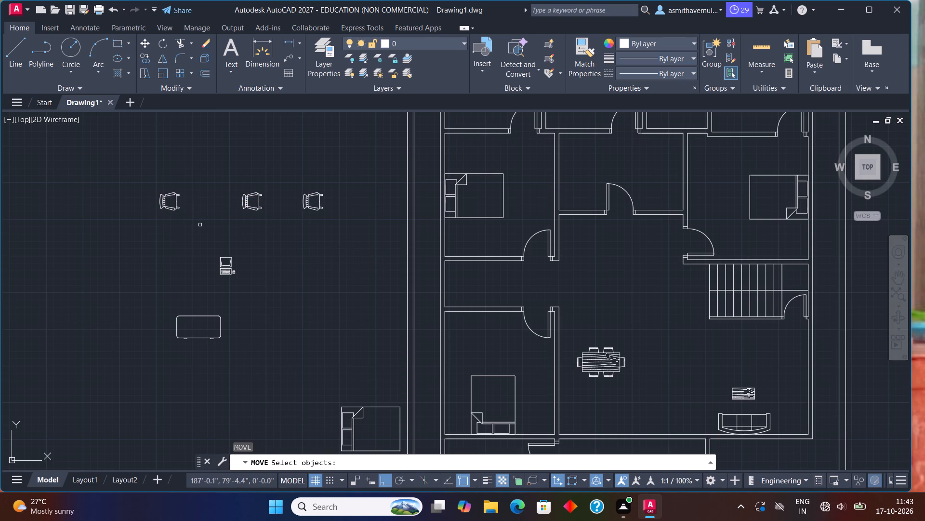
drag(182, 185, 169, 226)
key(Return)
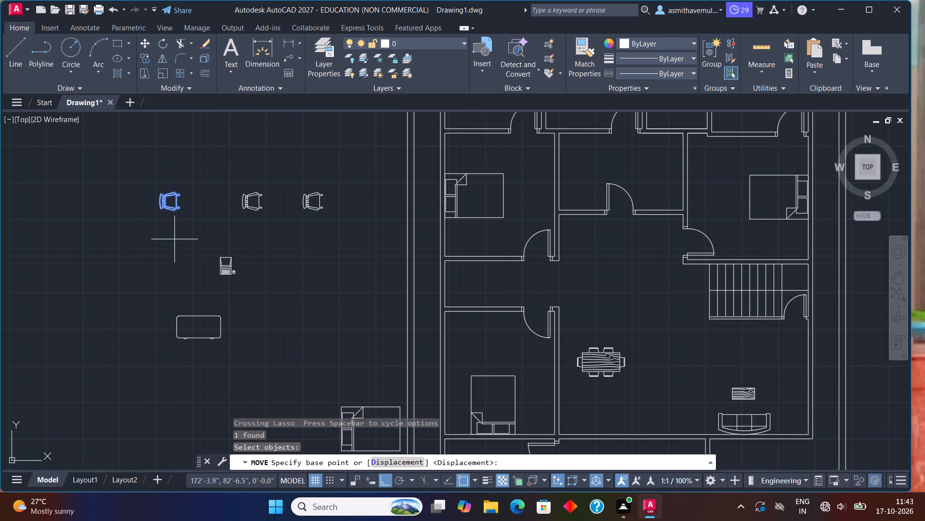
key(F8)
click(160, 200)
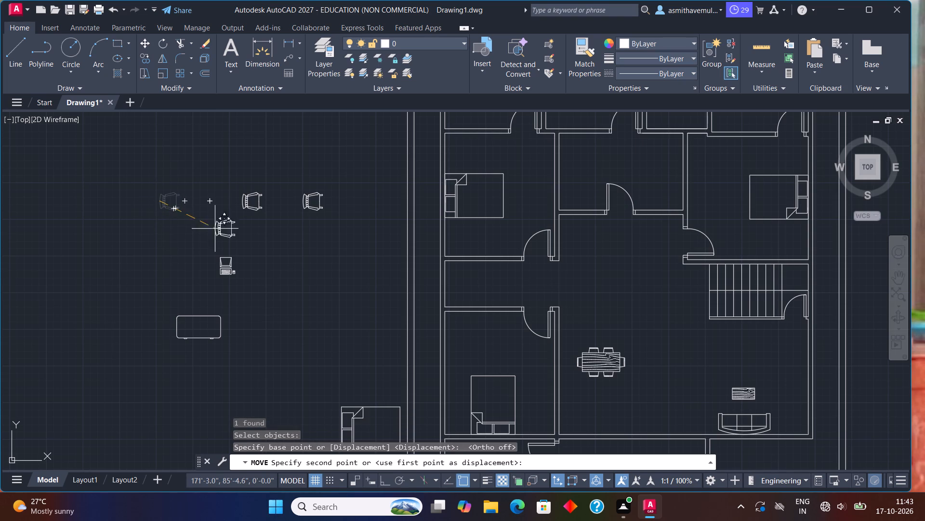
middle_drag(676, 370, 278, 219)
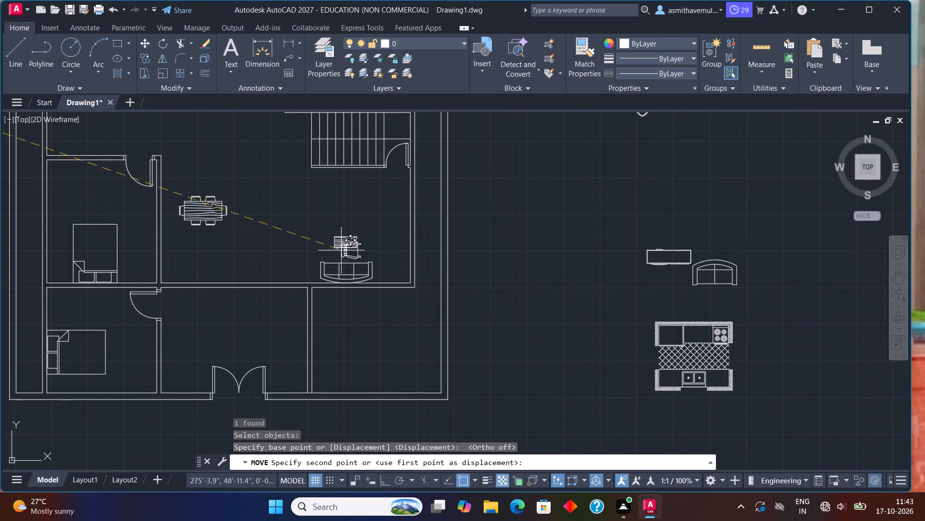
scroll(341, 254, up, 2)
scroll(272, 238, up, 1)
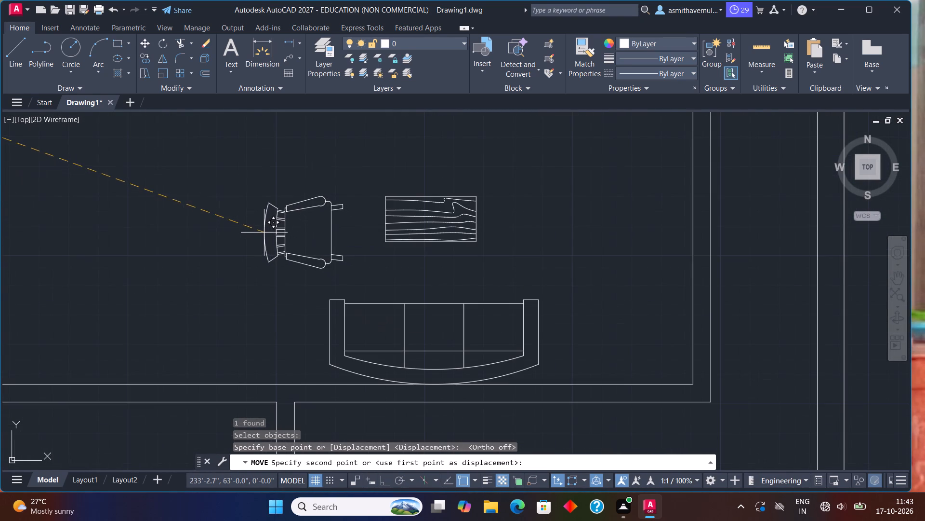
click(260, 226)
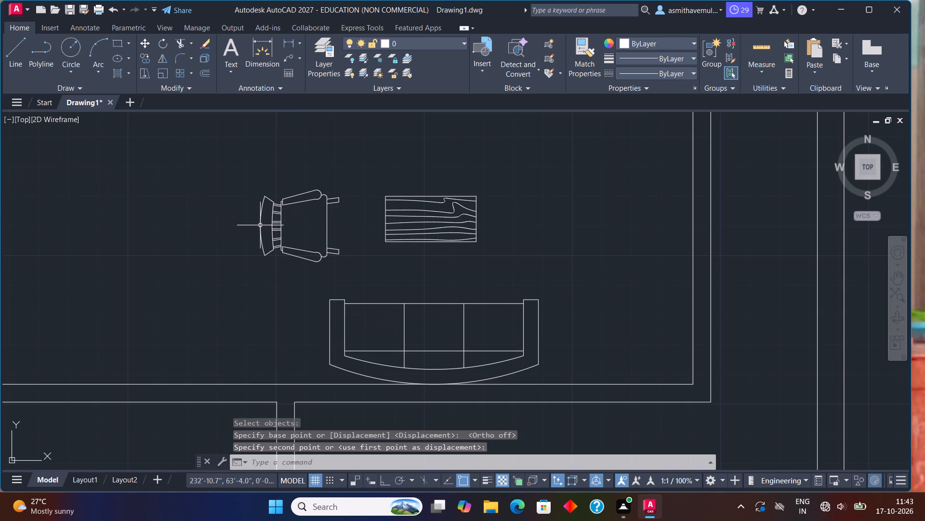
Rotate the eastern of the two armchairs outside the plan 180° about the middle of its back so the back faces east.
scroll(244, 224, down, 3)
middle_drag(235, 226, 459, 315)
scroll(323, 265, down, 1)
middle_drag(251, 250, 284, 259)
drag(218, 174, 217, 174)
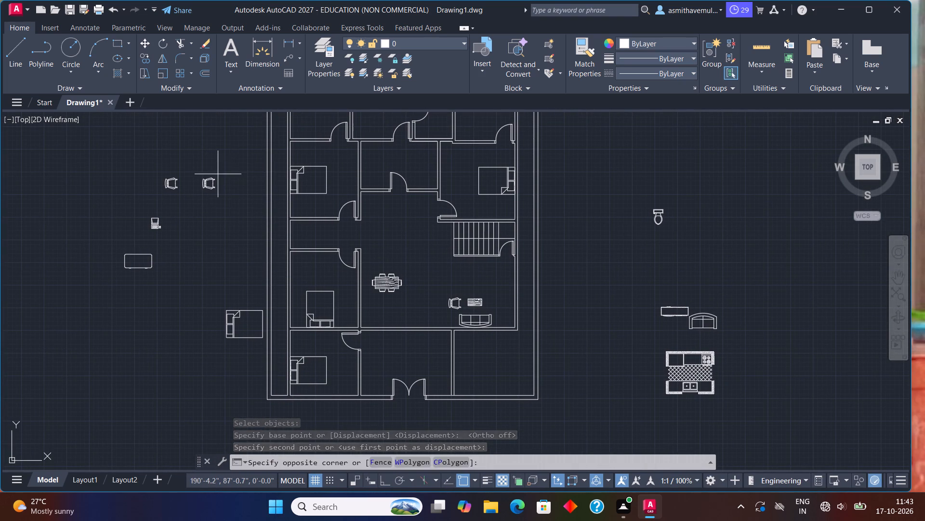
drag(217, 174, 210, 209)
key(r)
key(o)
key(Return)
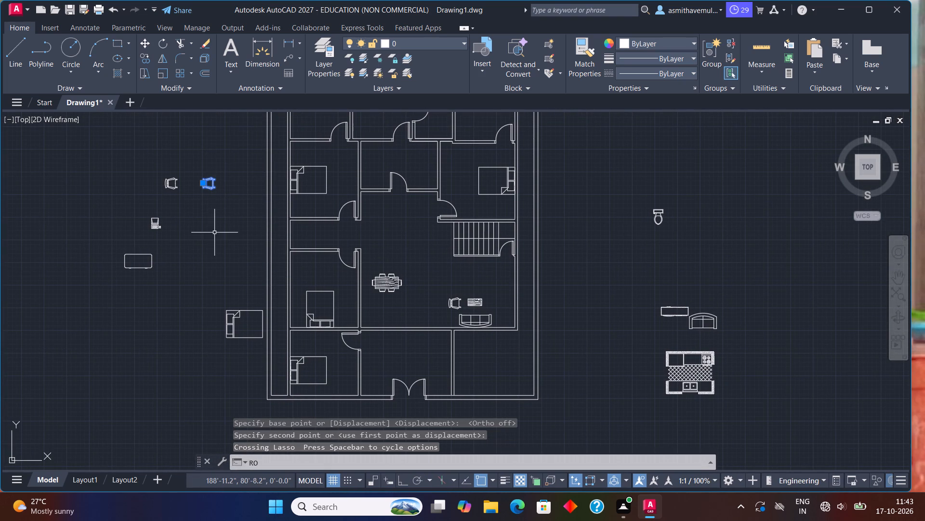
scroll(151, 182, up, 2)
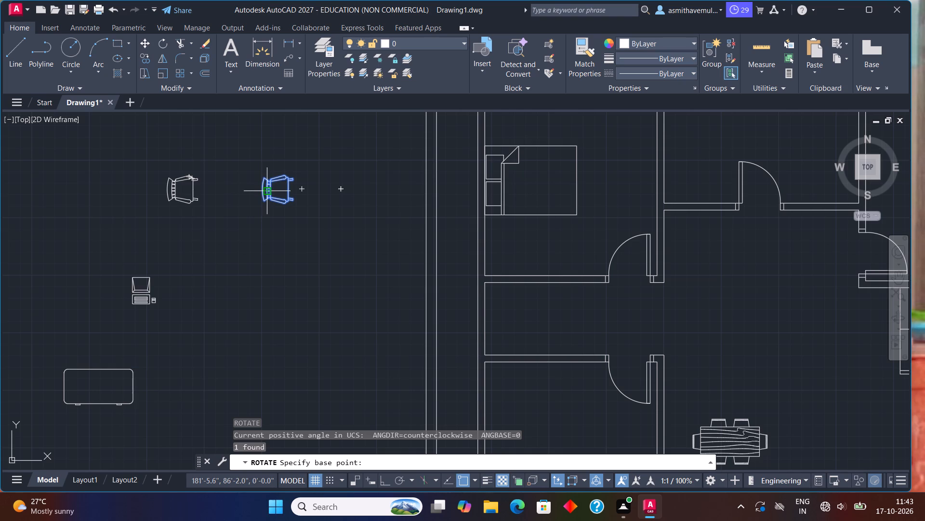
click(258, 192)
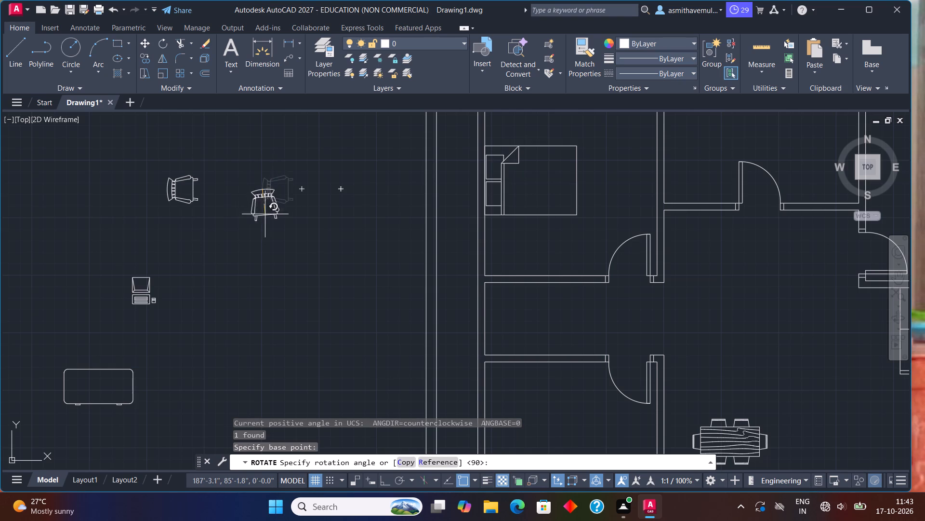
key(F8)
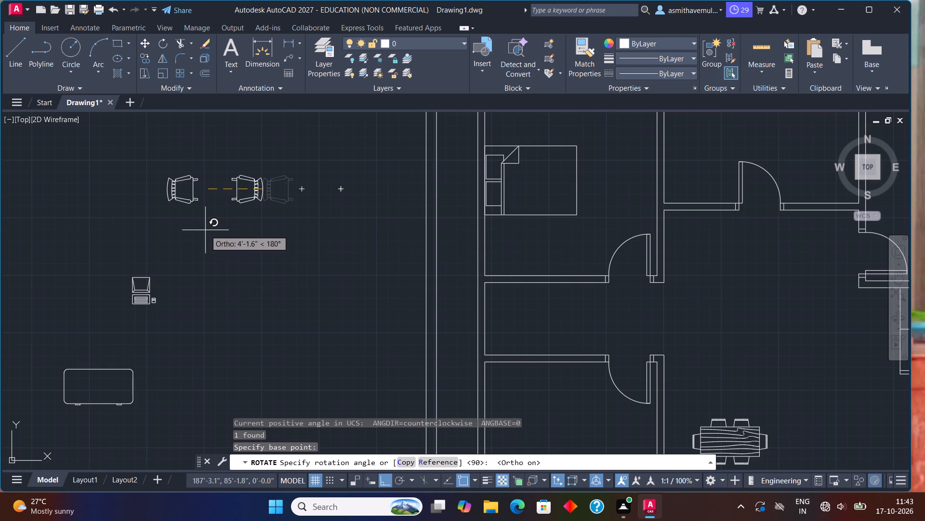
click(221, 227)
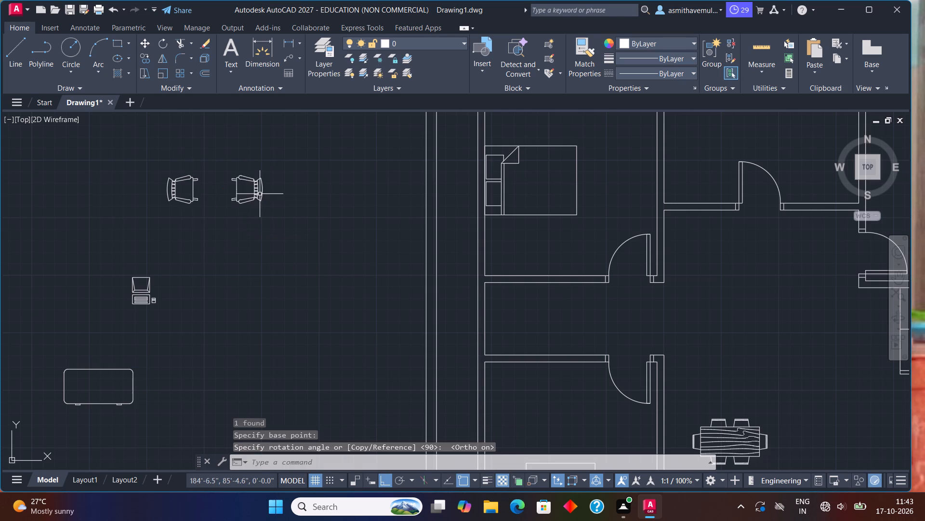
Move the armchair whose back faces east into the hall, just east of the plain wooden table, with its seat facing the table.
click(260, 194)
click(264, 189)
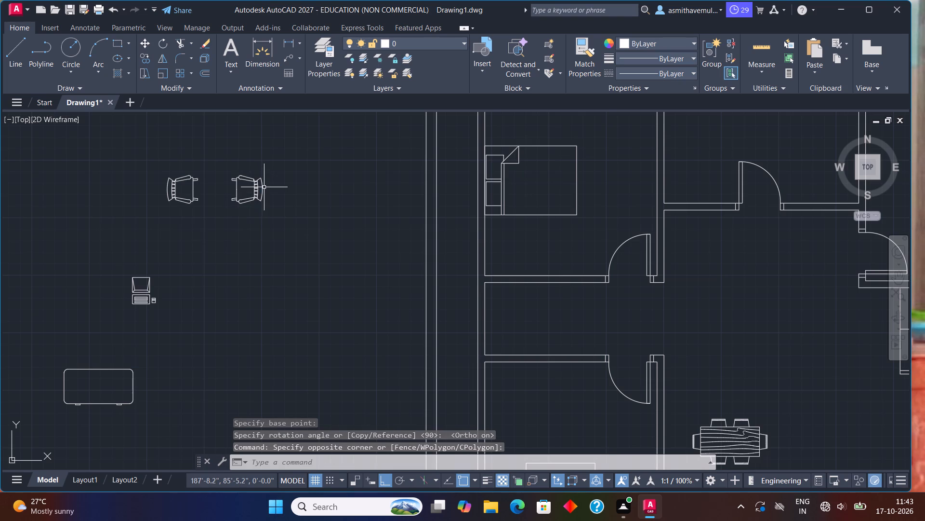
click(264, 187)
key(F8)
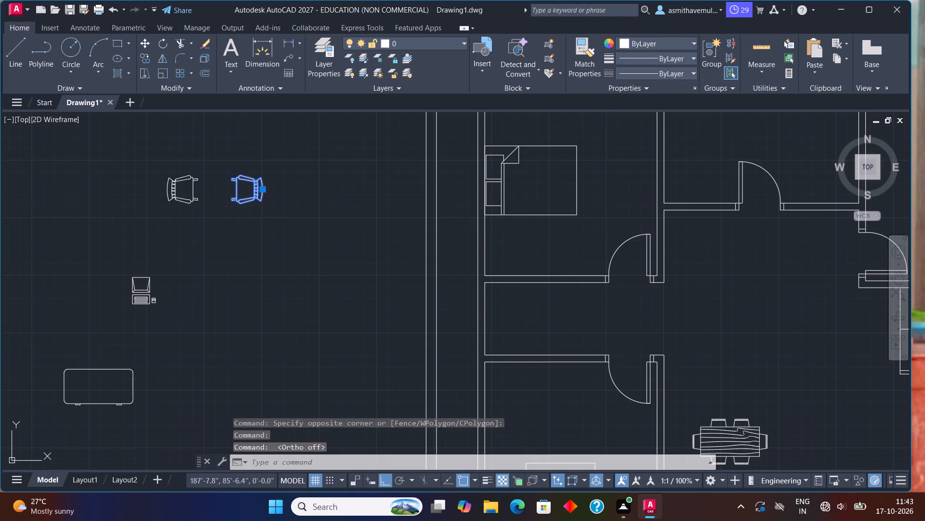
key(m)
key(Return)
click(263, 189)
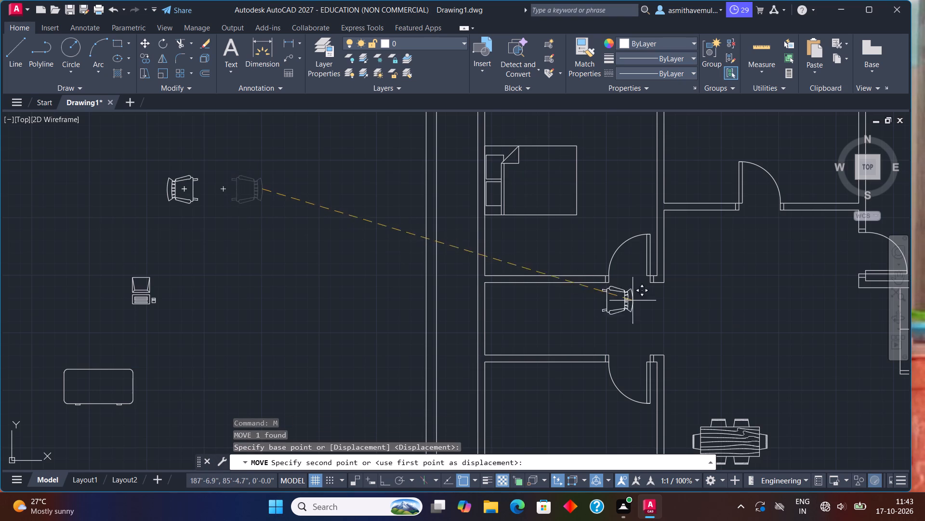
middle_drag(818, 341, 297, 97)
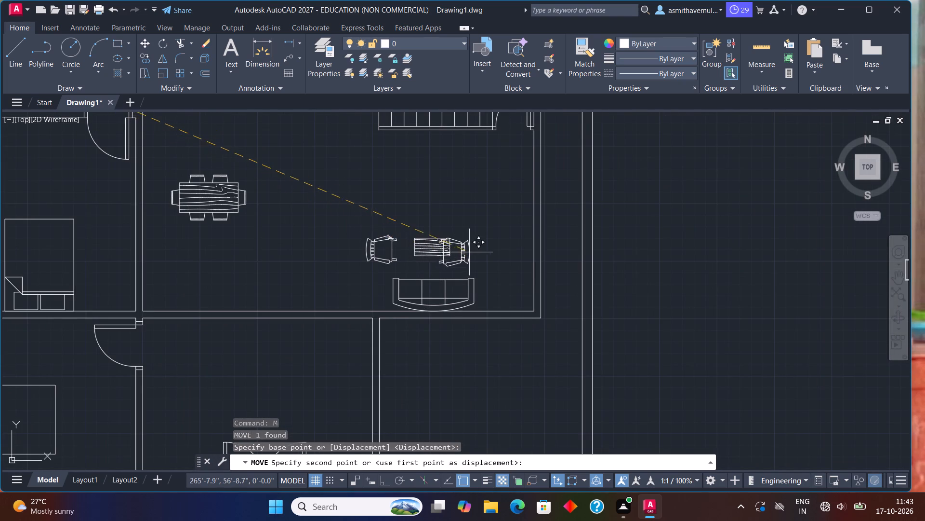
scroll(470, 252, up, 2)
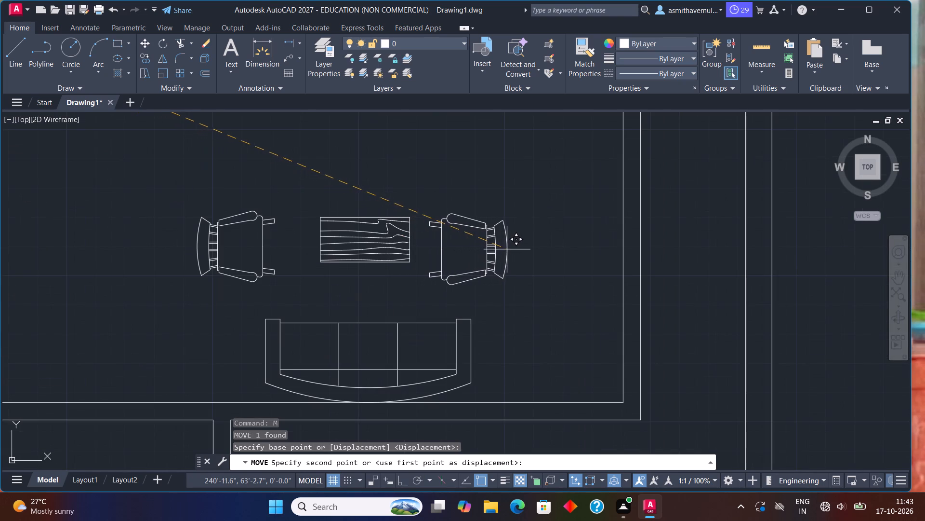
click(524, 245)
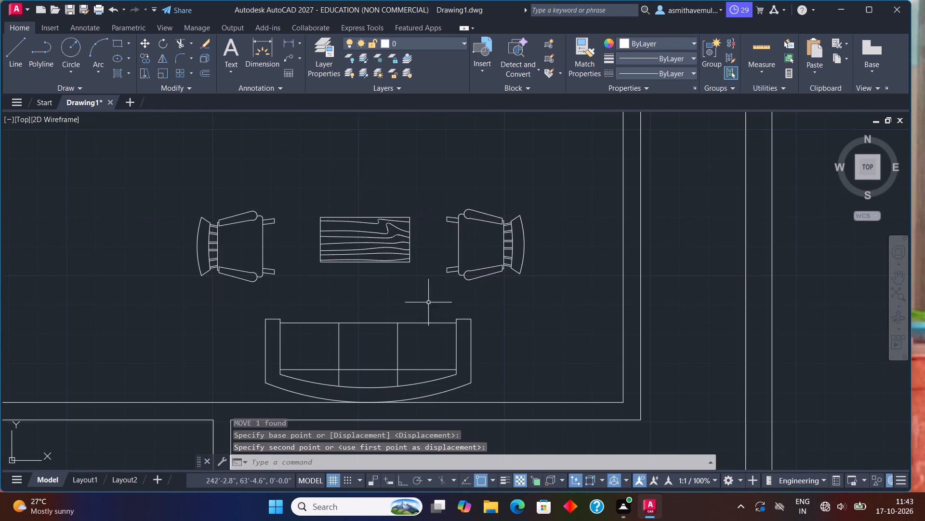
Copy the plain wooden table from the hall into the eastern half of the entrance room with the double door.
scroll(427, 302, down, 4)
middle_drag(423, 301, 483, 290)
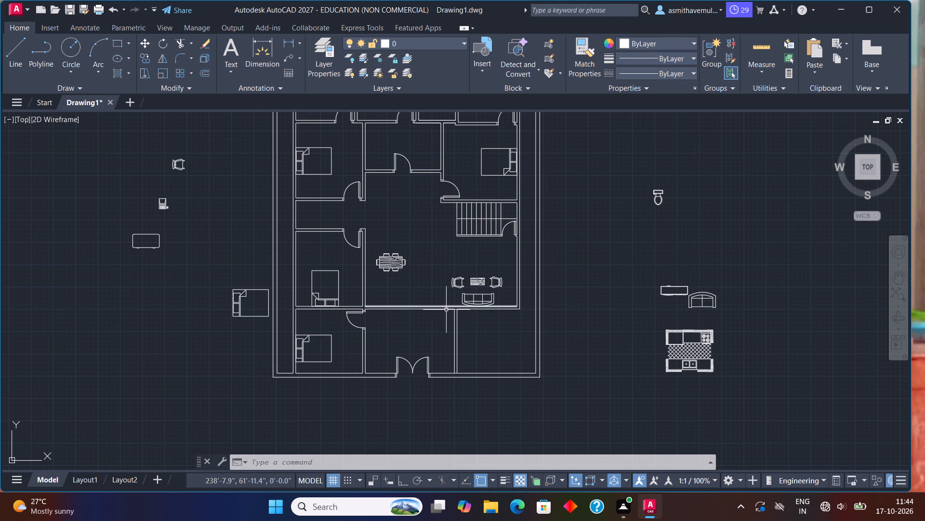
middle_drag(436, 348, 439, 330)
scroll(440, 321, up, 1)
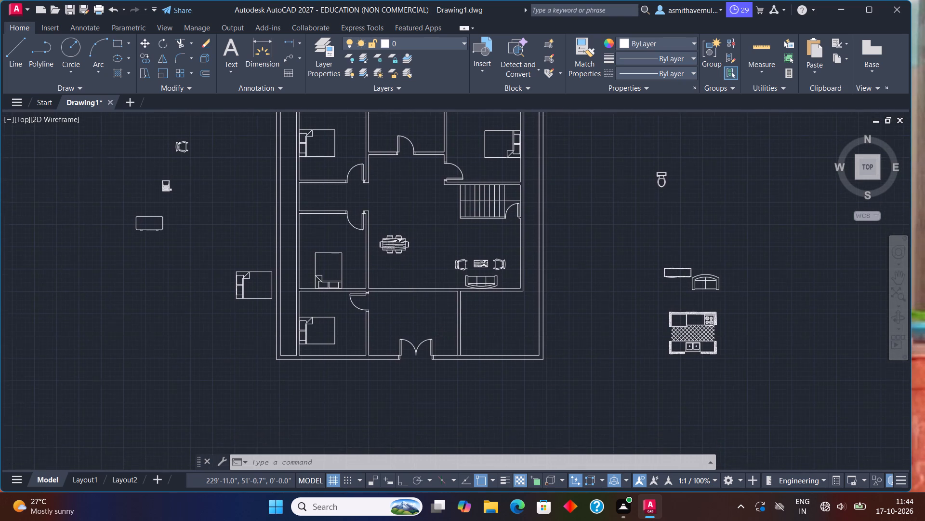
scroll(441, 307, up, 1)
click(542, 192)
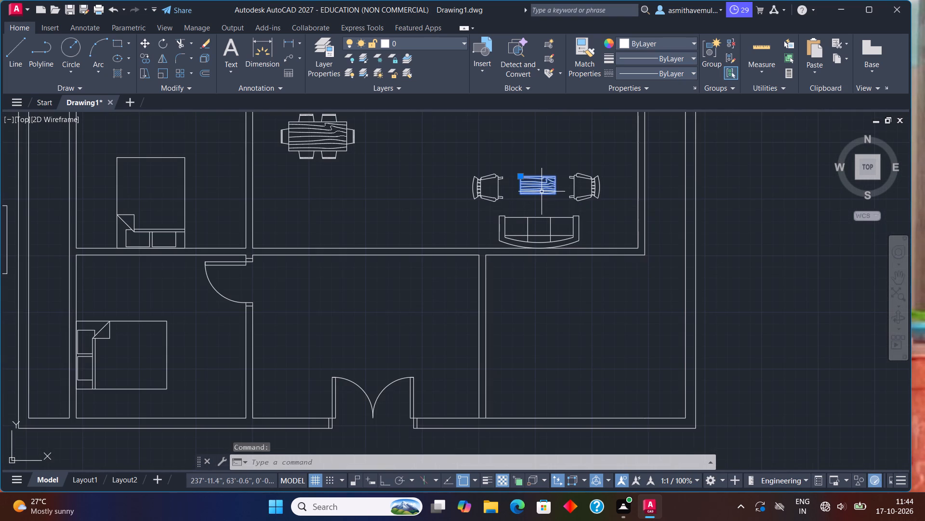
key(c)
key(o)
text(PY)
key(Return)
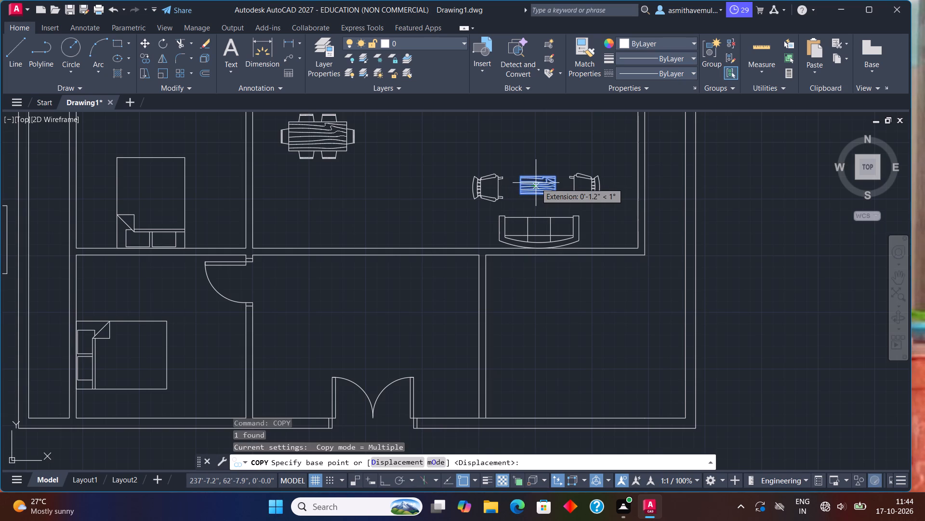
click(536, 183)
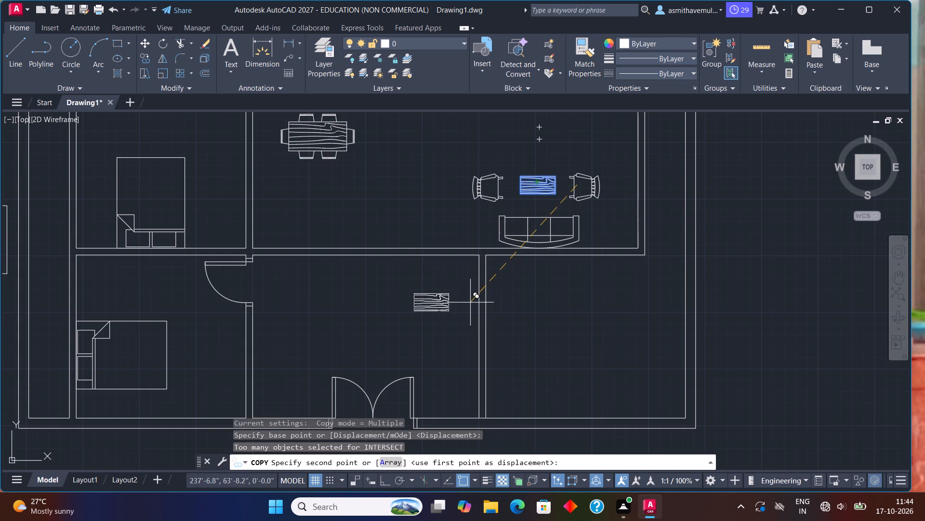
scroll(470, 302, up, 1)
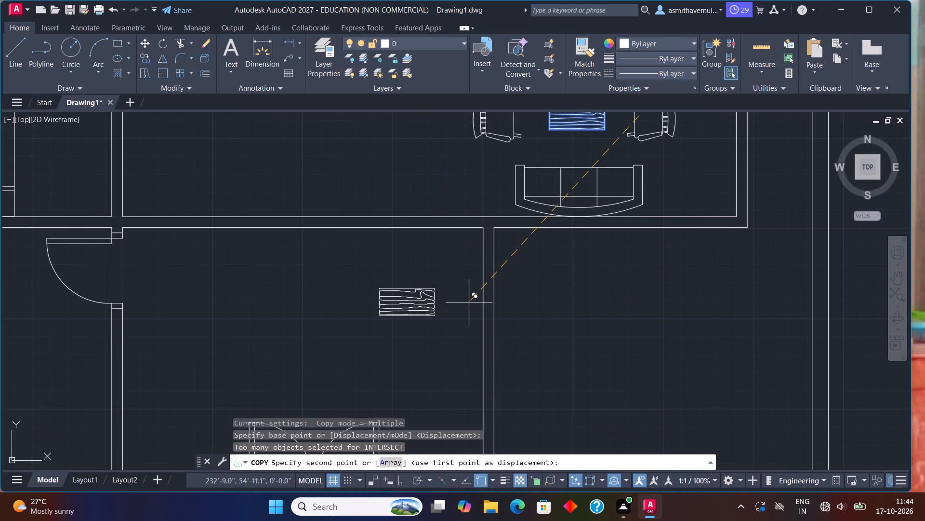
click(458, 306)
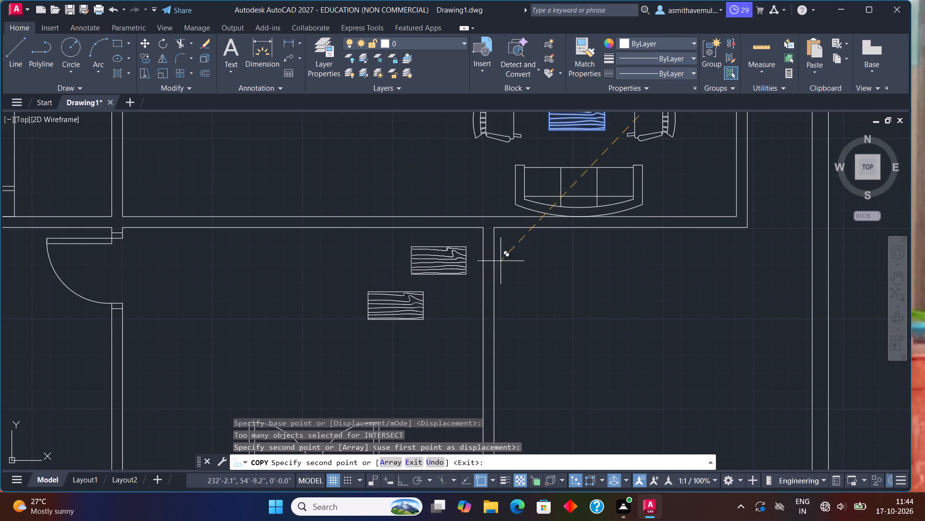
key(Escape)
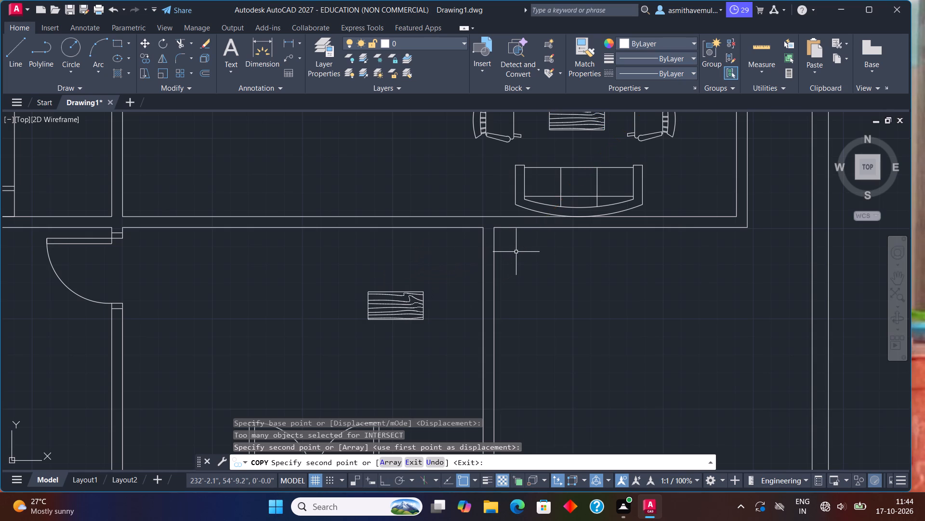
Copy the hall's three-seat sofa into the entrance room, just west of the copied wooden table.
click(560, 208)
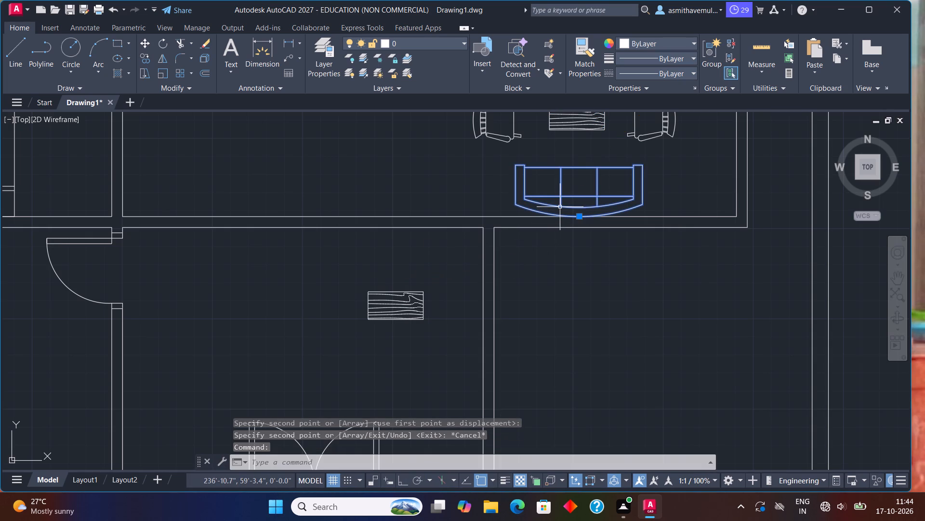
key(c)
key(o)
key(p)
key(y)
key(Return)
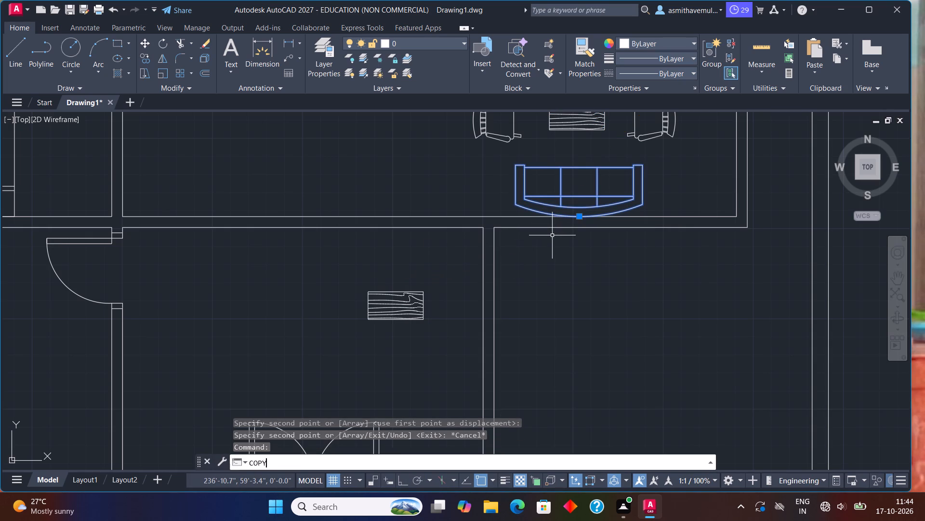
click(569, 216)
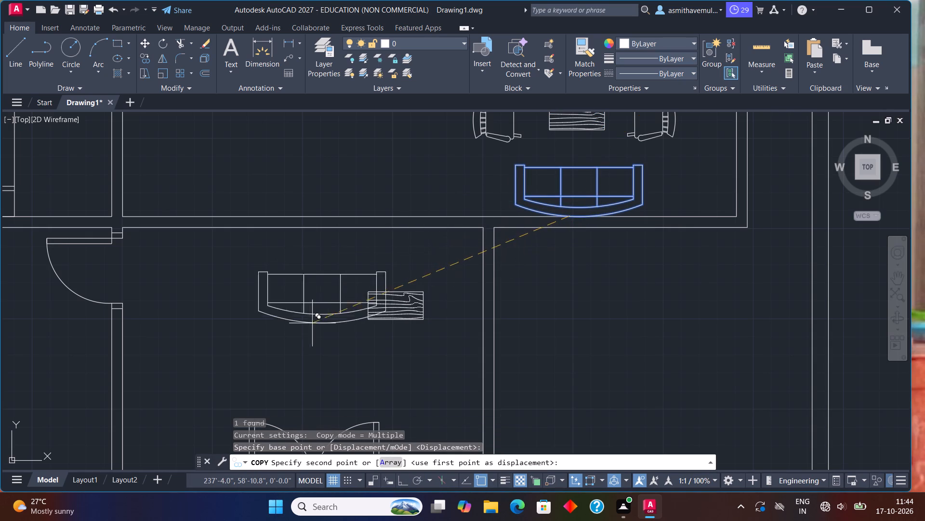
click(238, 342)
key(Escape)
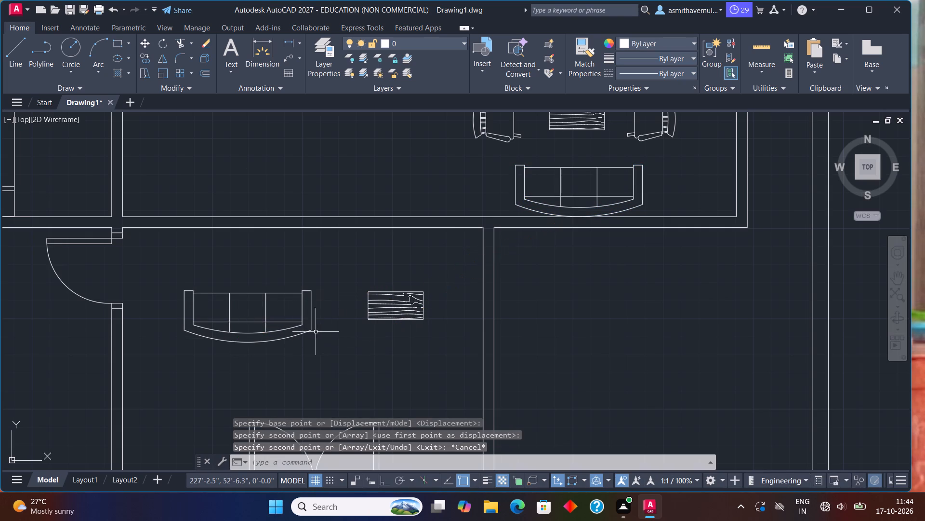
Rotate the copied sofa 180° about the middle of its back so the back faces north.
click(312, 327)
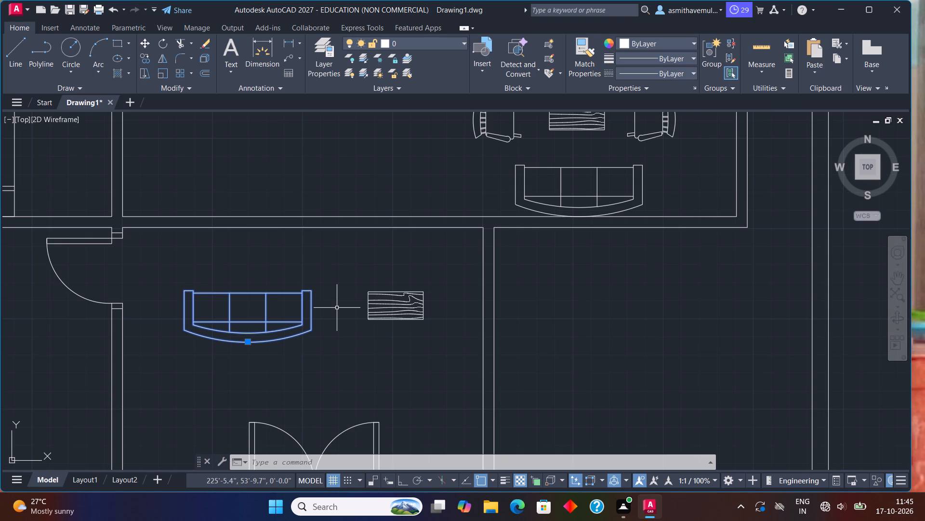
text(RO)
key(Return)
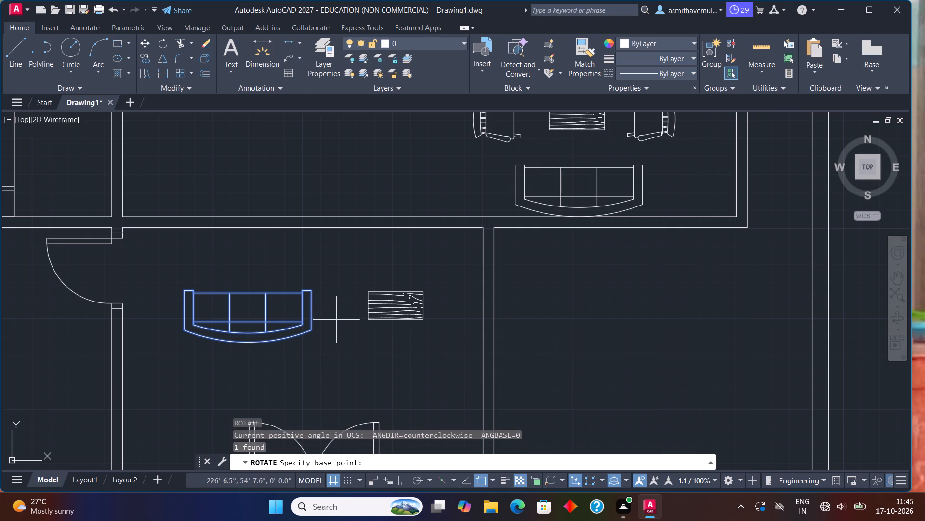
click(249, 340)
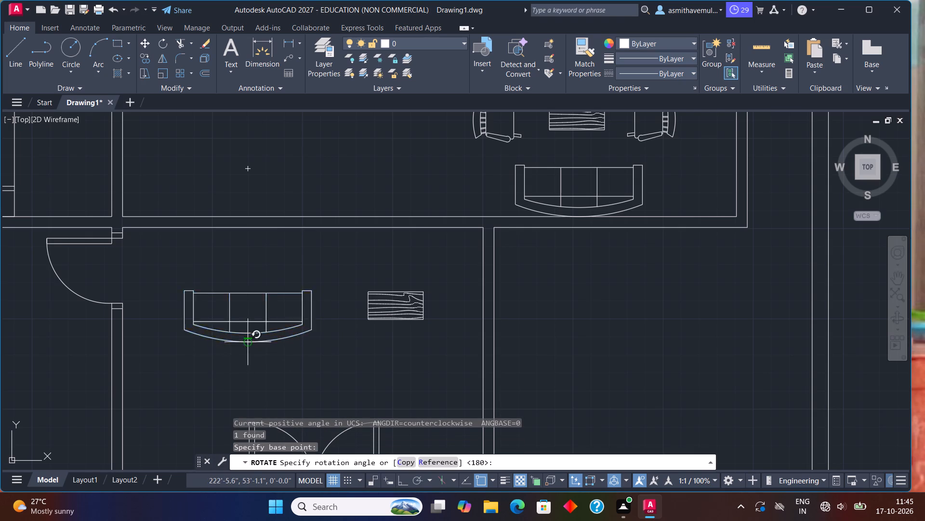
key(F8)
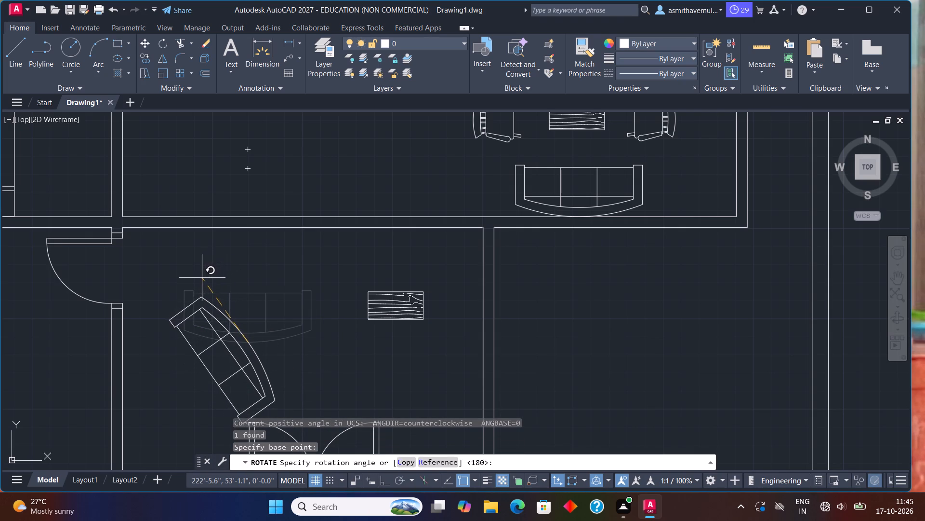
click(153, 285)
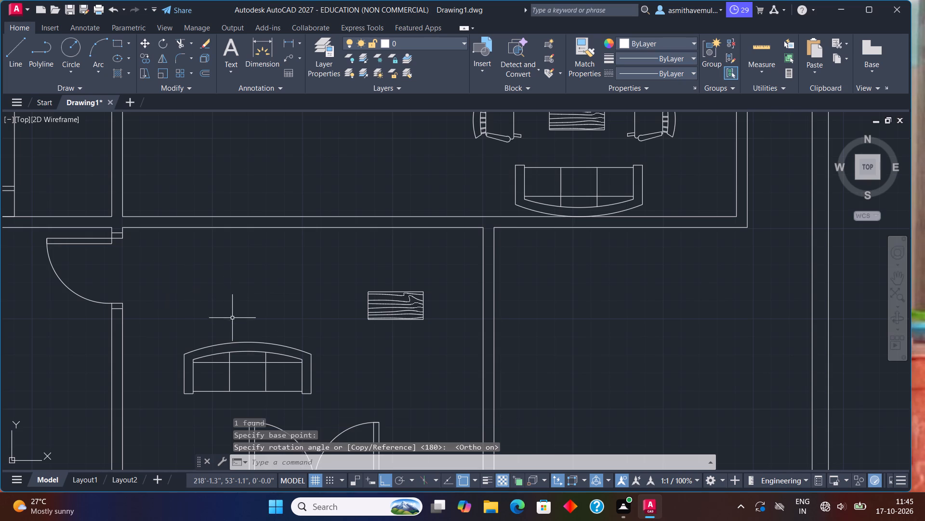
Move the rotated sofa against the entrance room's north wall, directly north of the copied wooden table.
key(F8)
key(m)
key(Return)
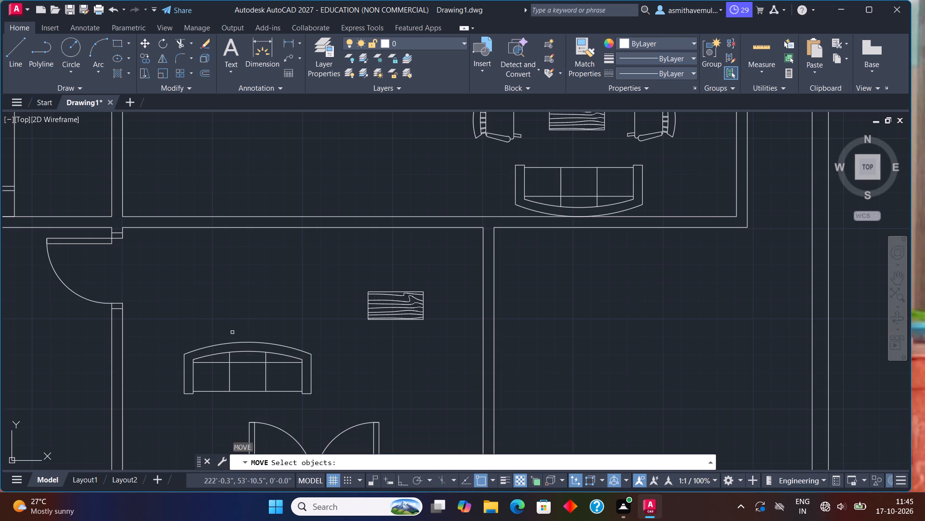
click(237, 342)
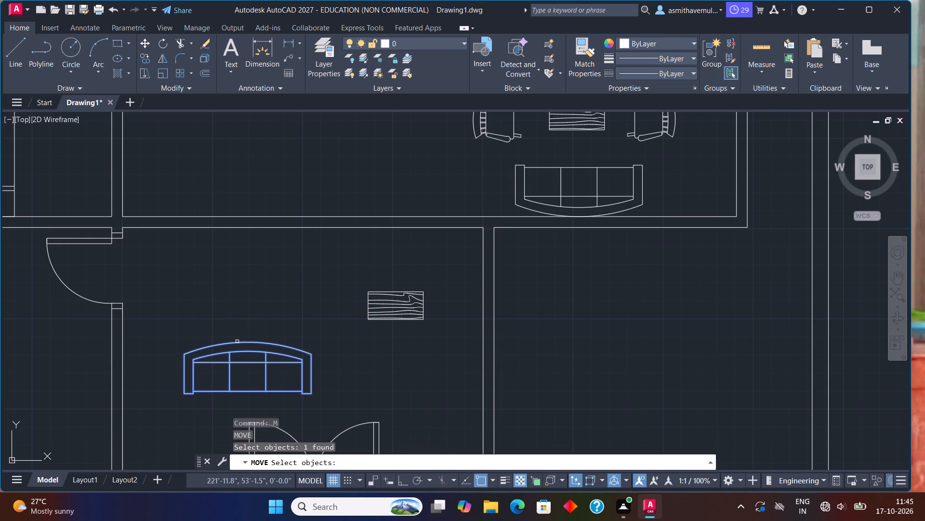
key(Return)
drag(238, 342, 246, 331)
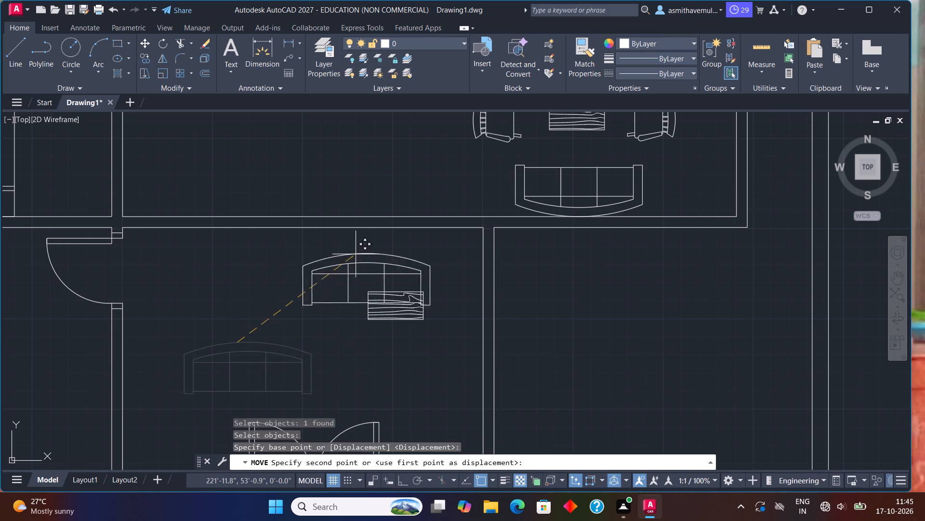
scroll(371, 220, up, 2)
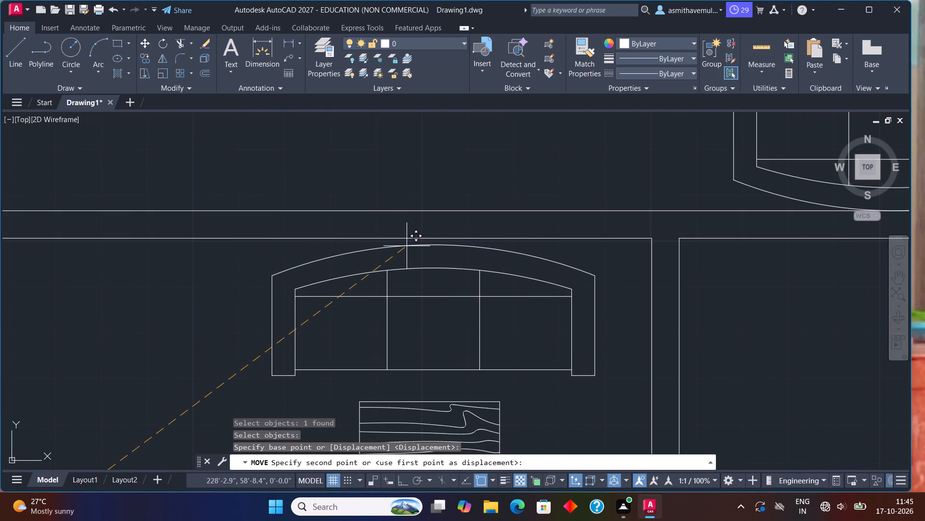
scroll(407, 246, up, 1)
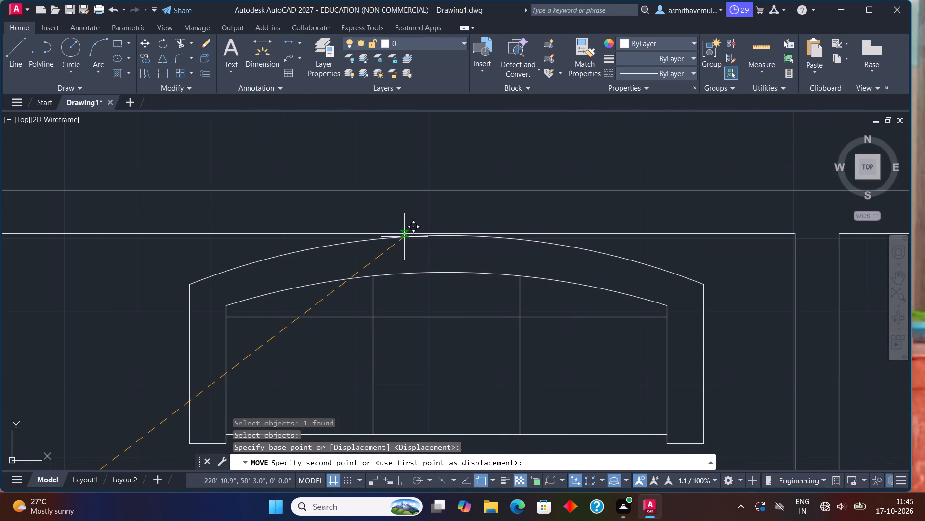
click(404, 235)
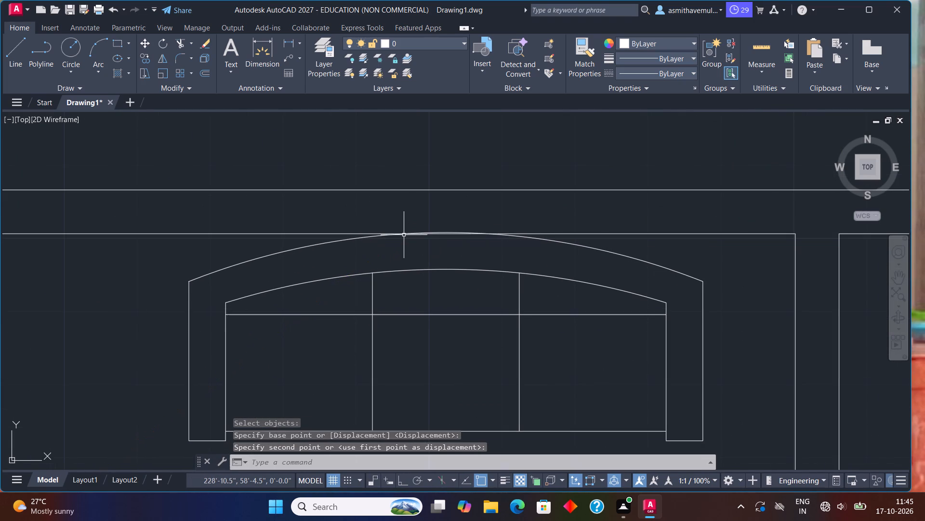
Scale the entrance room's sofa down to about three quarters of its size, based near the middle of its back on the wall.
click(406, 236)
click(403, 235)
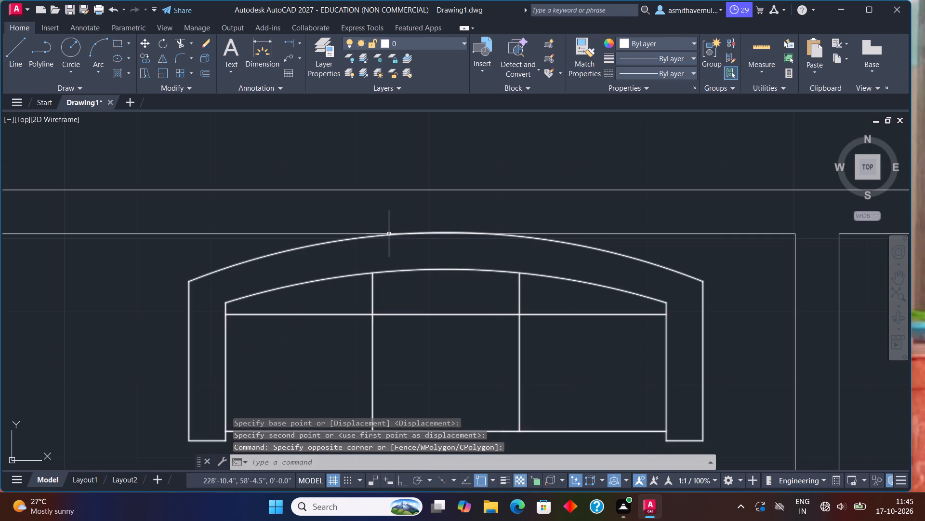
click(388, 233)
text(SCA)
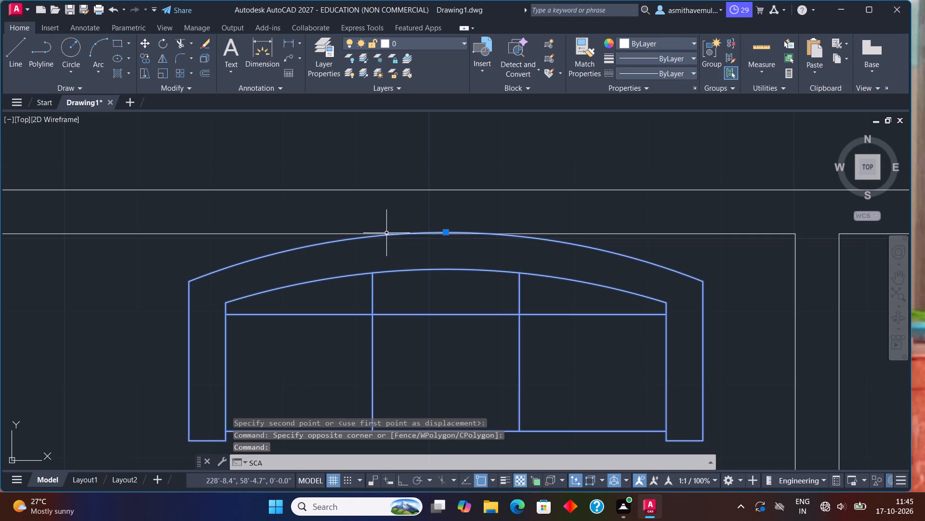
key(l)
key(e)
key(Return)
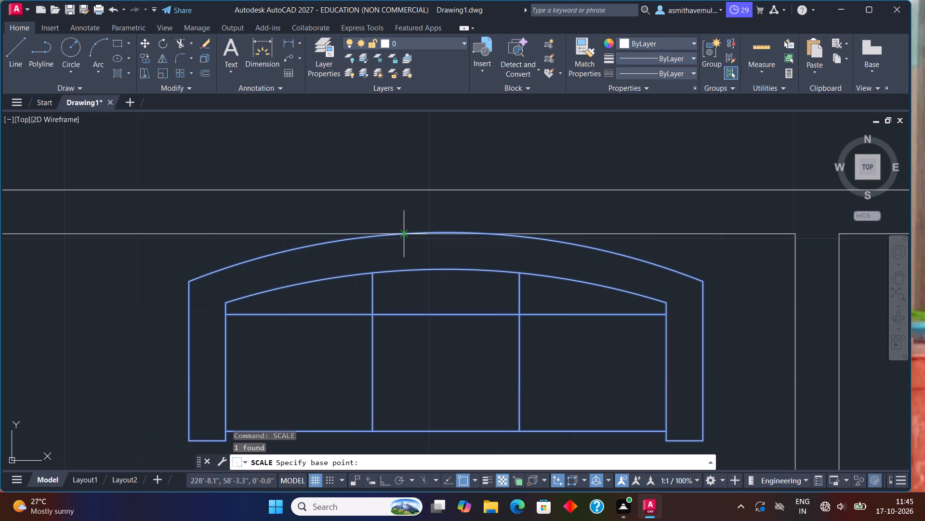
click(437, 234)
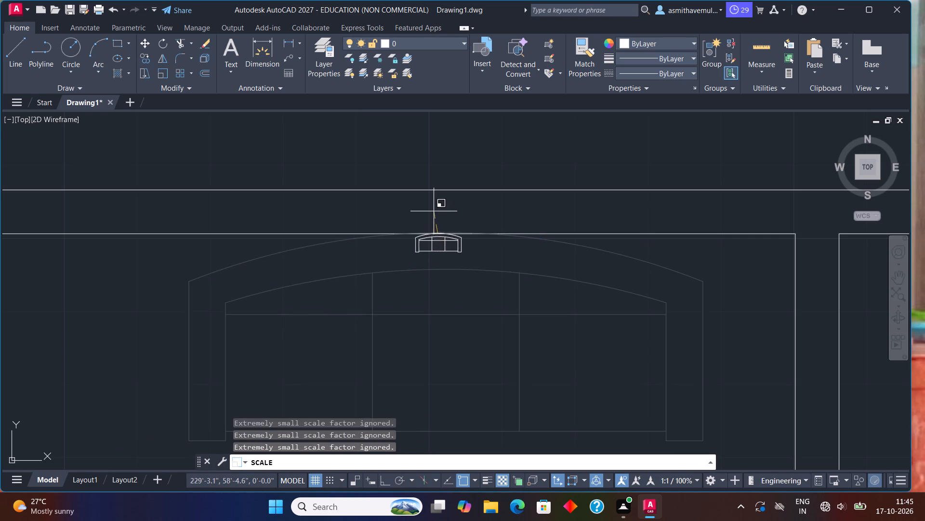
scroll(432, 204, down, 2)
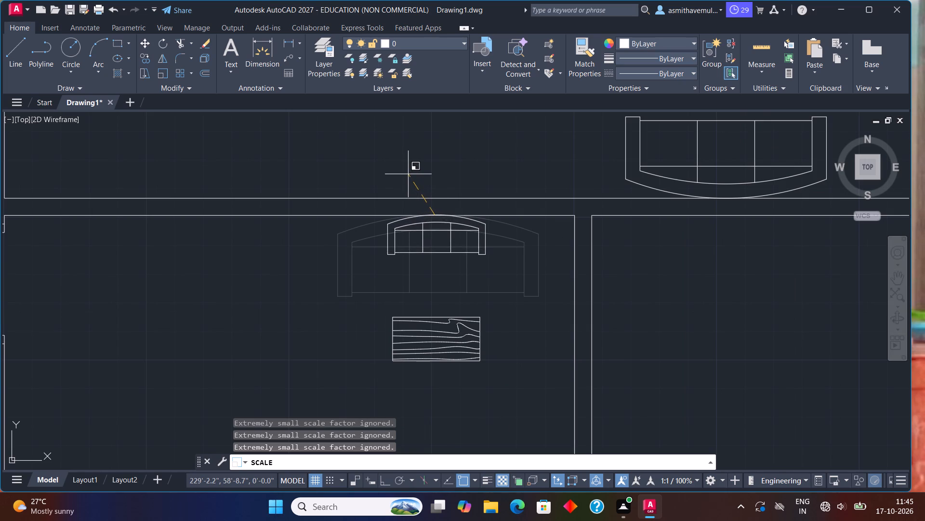
click(399, 151)
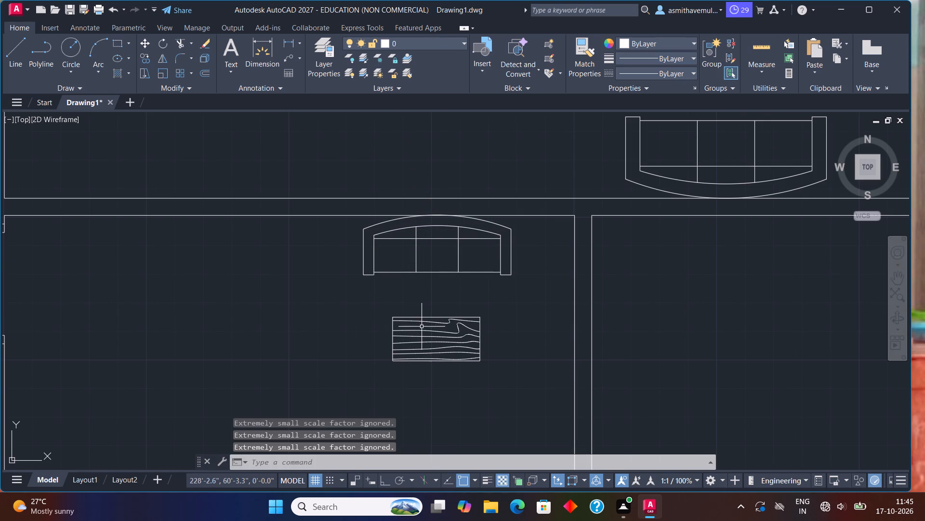
Move the entrance room's wooden table slightly north, closer to the front of the three-seat sofa.
click(422, 327)
click(423, 336)
click(427, 342)
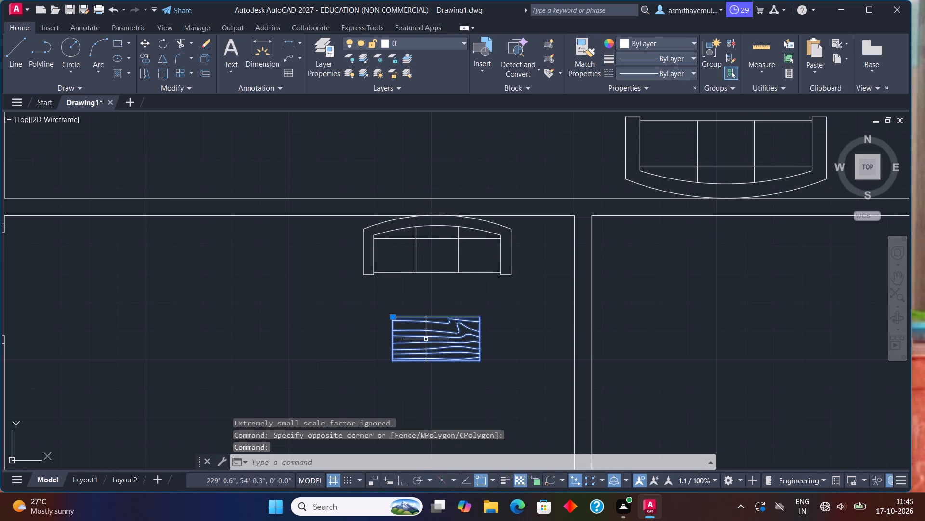
key(m)
key(Return)
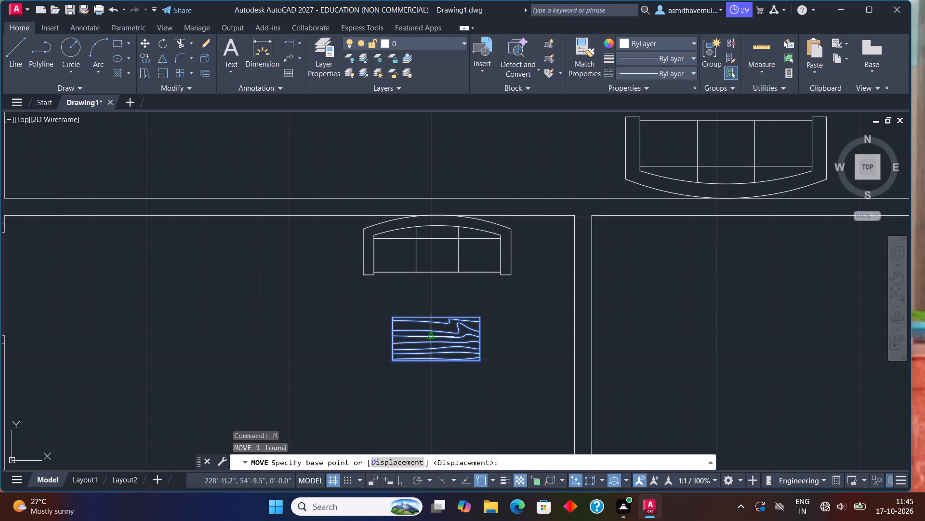
click(434, 337)
click(436, 320)
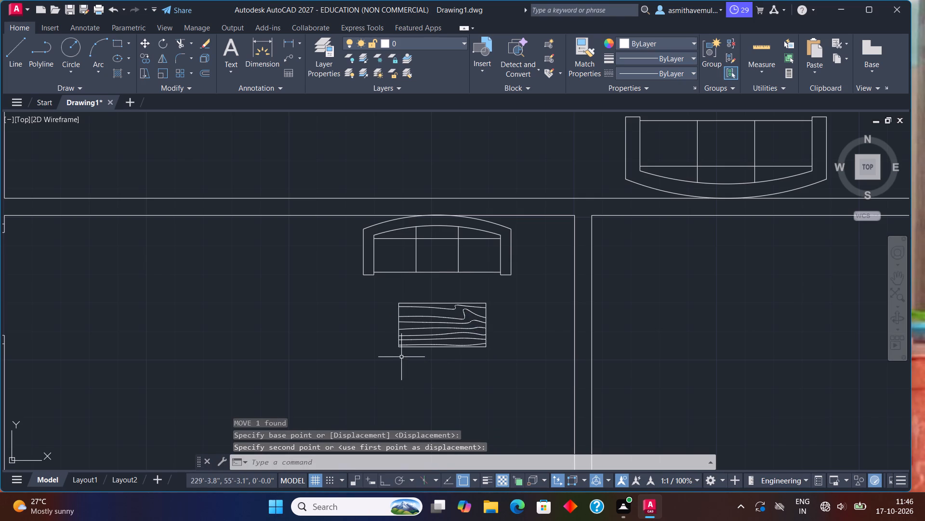
Move the two-seat sofa from beside the kitchen block to just outside the house's east boundary wall.
scroll(401, 357, down, 2)
scroll(482, 317, down, 2)
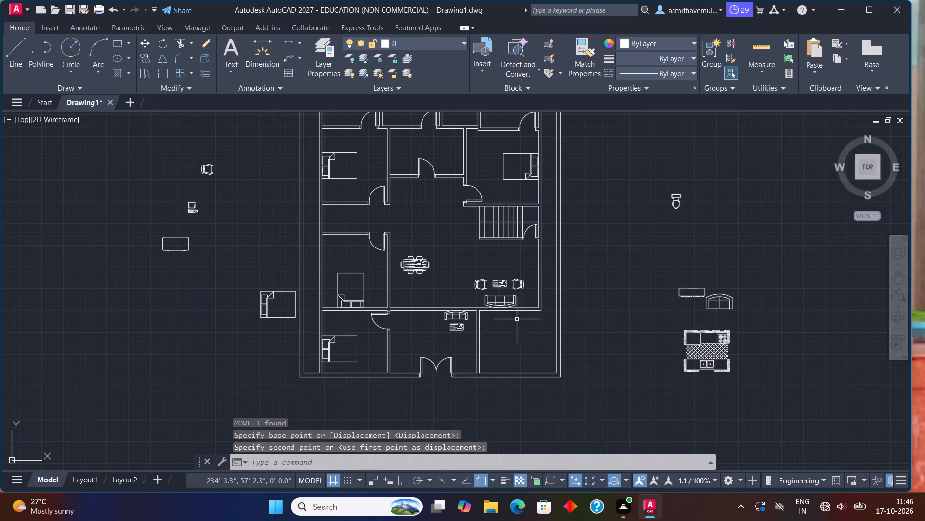
click(708, 305)
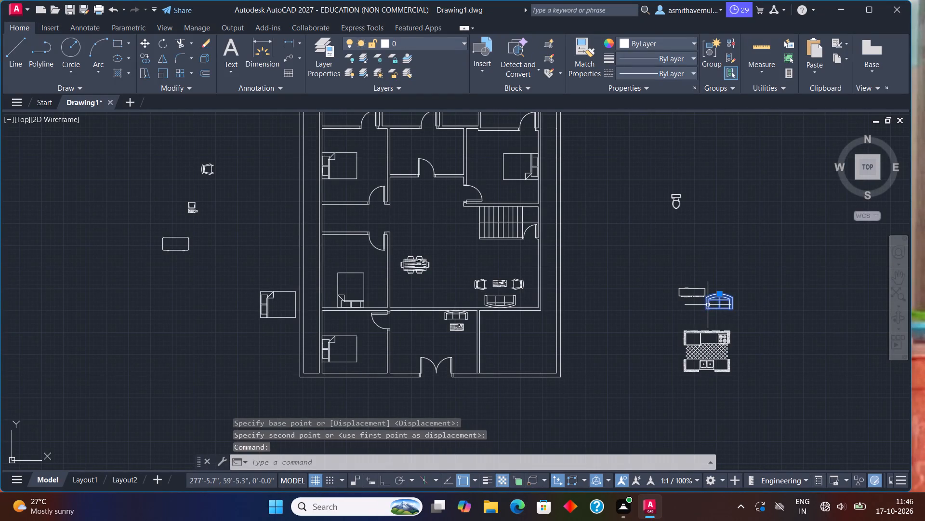
key(m)
key(Return)
click(705, 312)
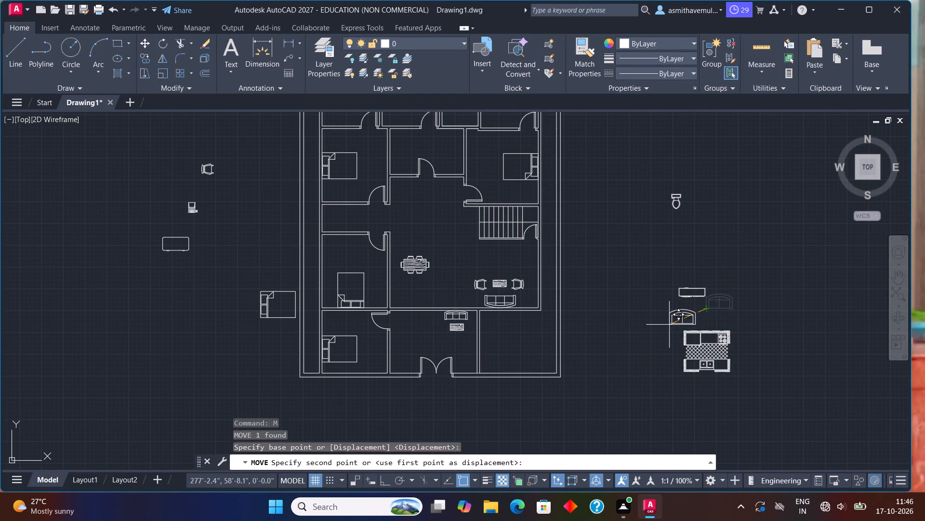
scroll(626, 325, up, 2)
click(552, 315)
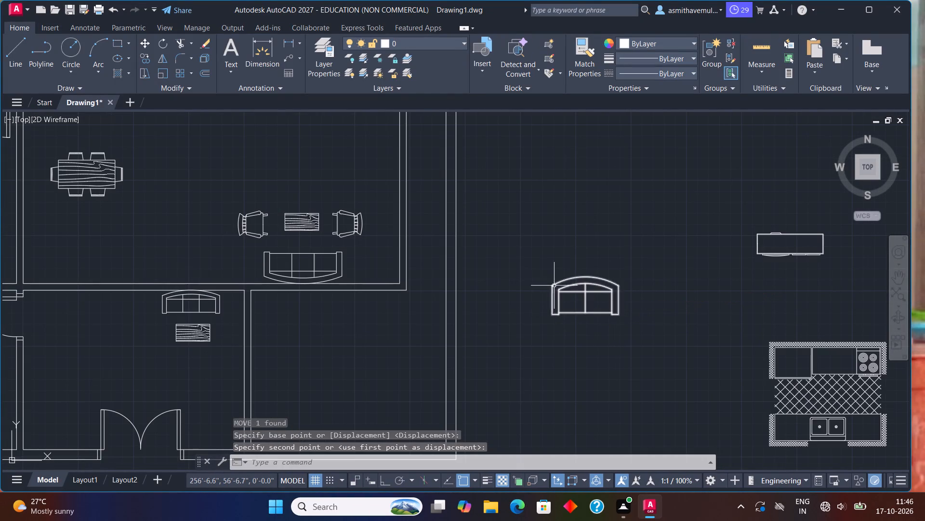
Rotate the two-seat sofa 270° about its southwest corner, with ortho on, so its back faces east.
drag(557, 276, 598, 341)
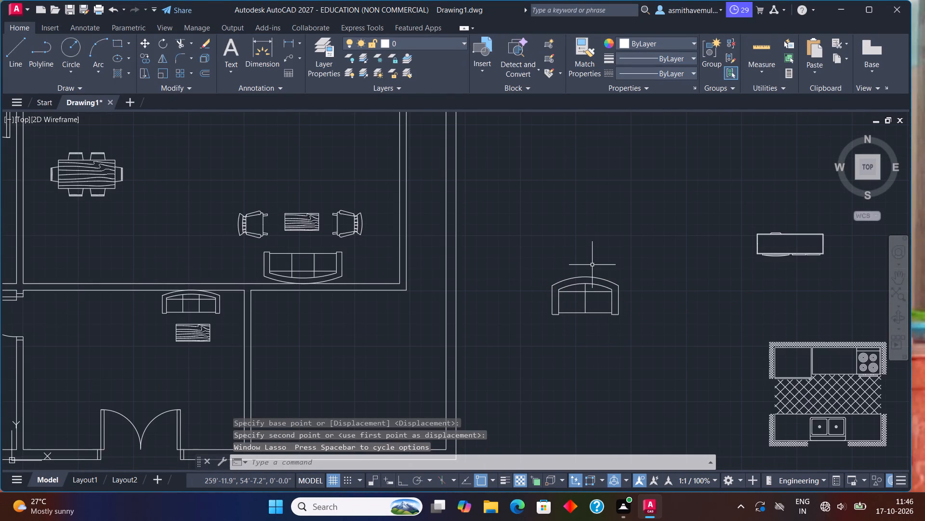
drag(591, 265, 581, 327)
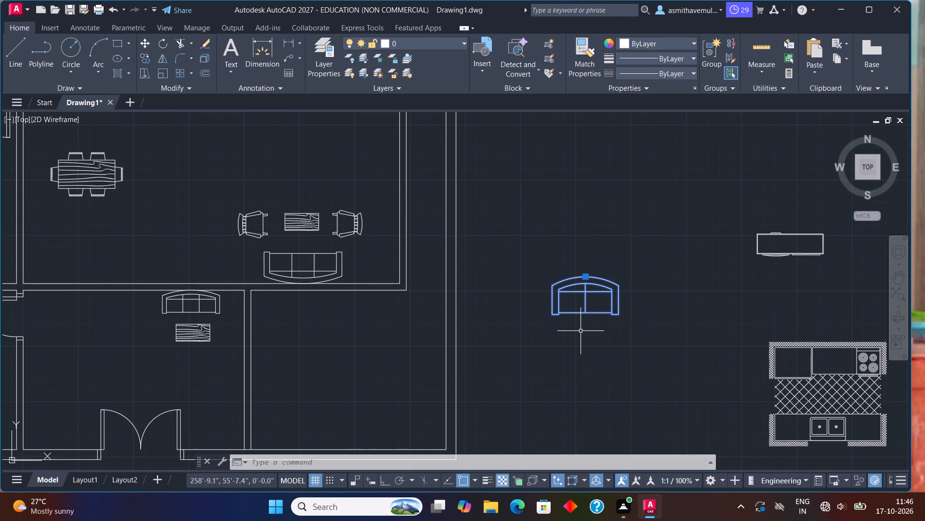
key(r)
key(o)
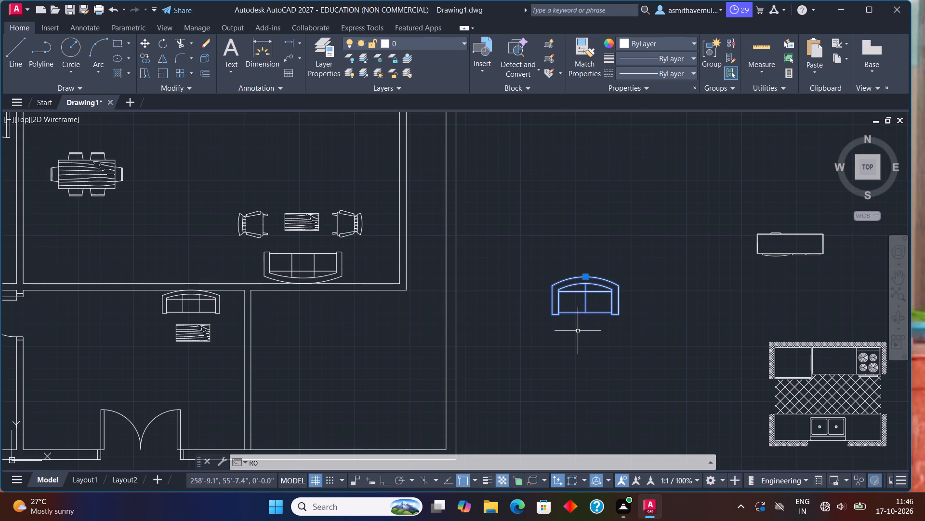
key(Return)
click(551, 312)
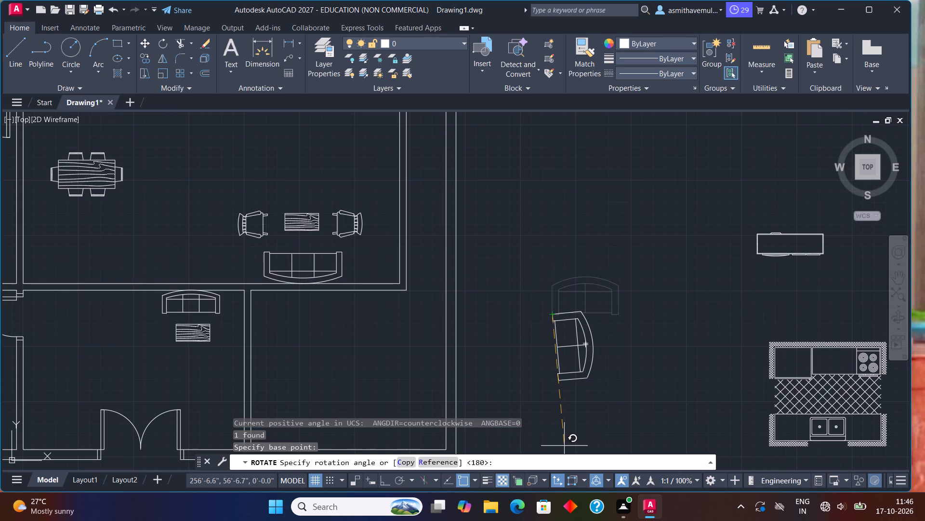
key(F8)
click(536, 406)
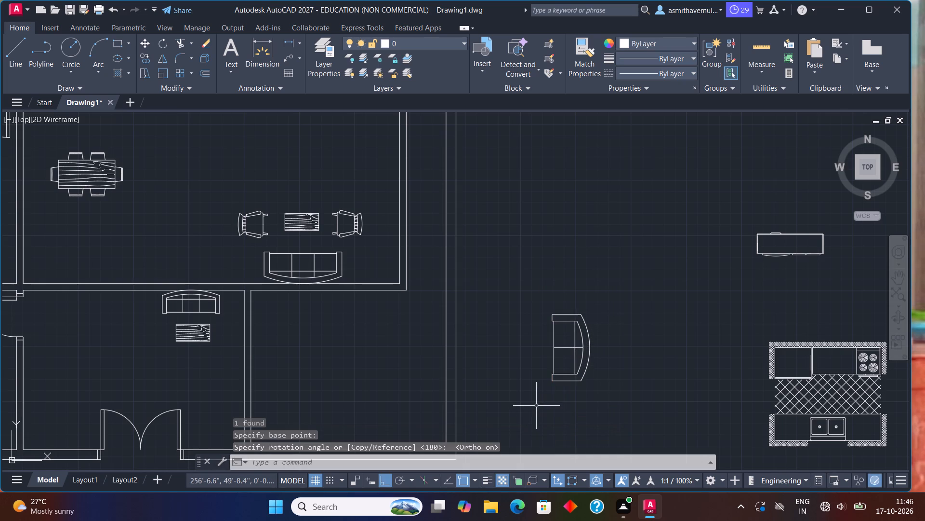
Scale the rotated two-seat sofa down to about 70% of its size, based at the middle of its back.
text(SCA)
text(LE)
key(Return)
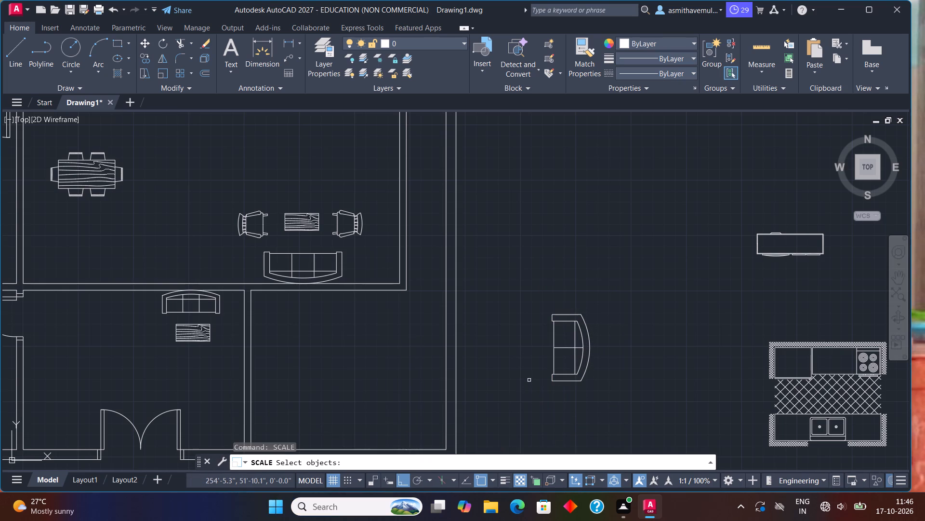
drag(642, 331, 527, 412)
key(Return)
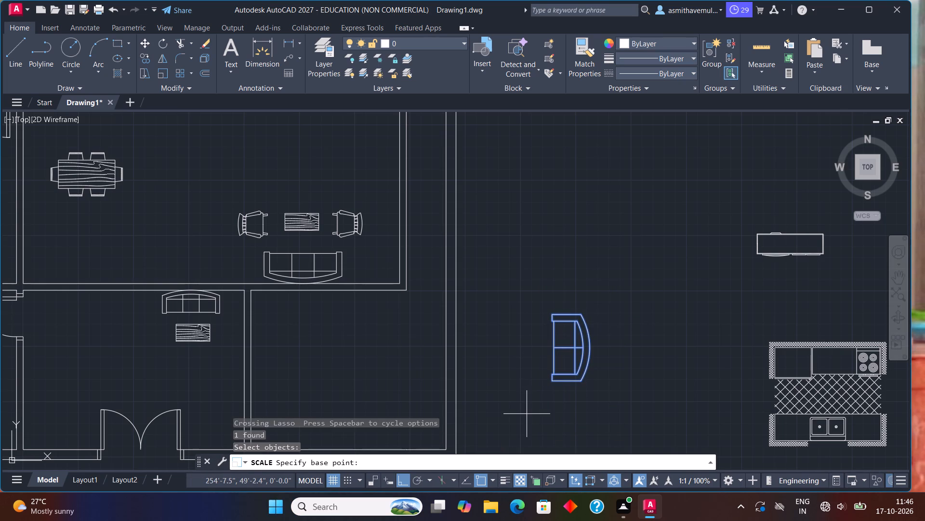
click(591, 346)
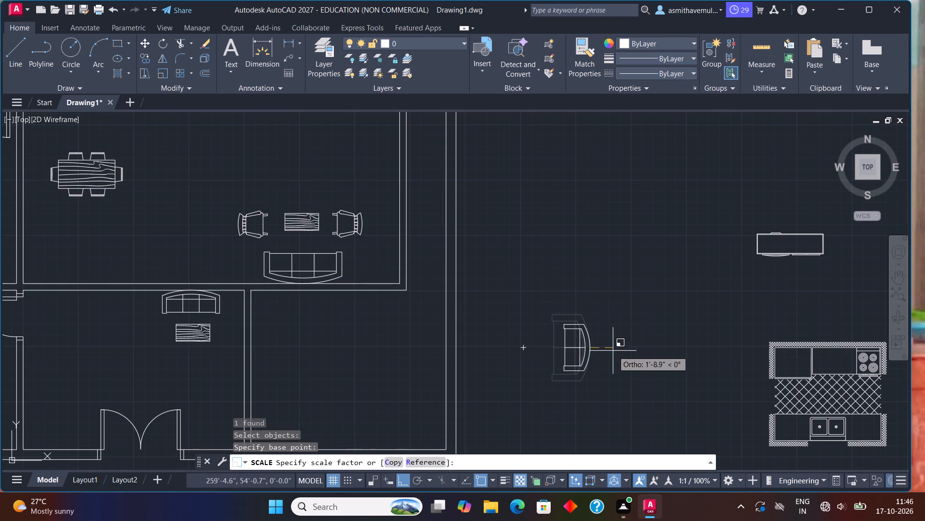
click(613, 351)
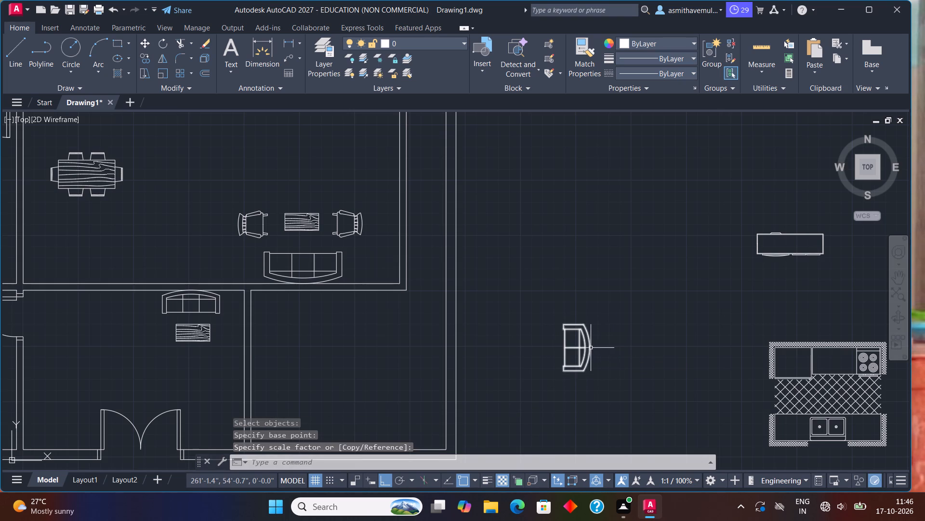
Move the two-seat sofa by the middle of its back onto the entrance room's east wall, beside the wooden table.
click(590, 347)
key(m)
key(Return)
click(590, 347)
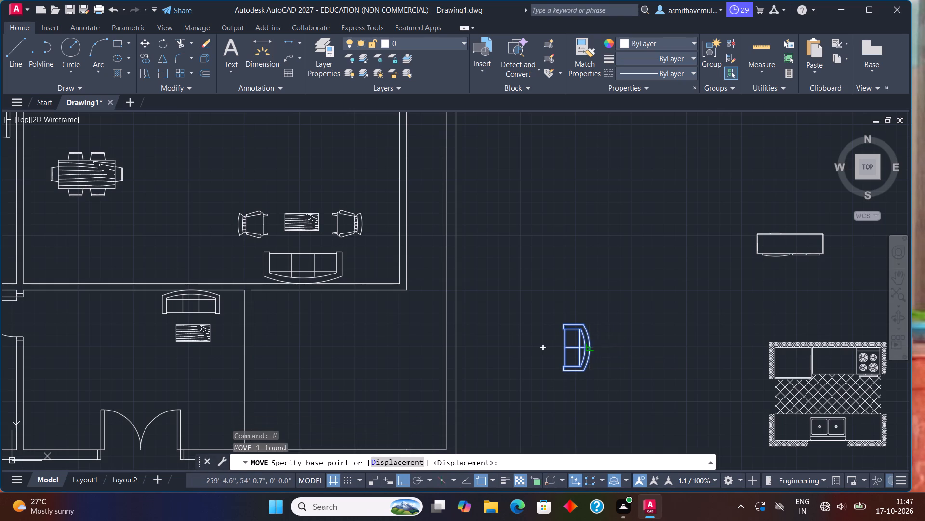
click(589, 348)
scroll(235, 338, up, 1)
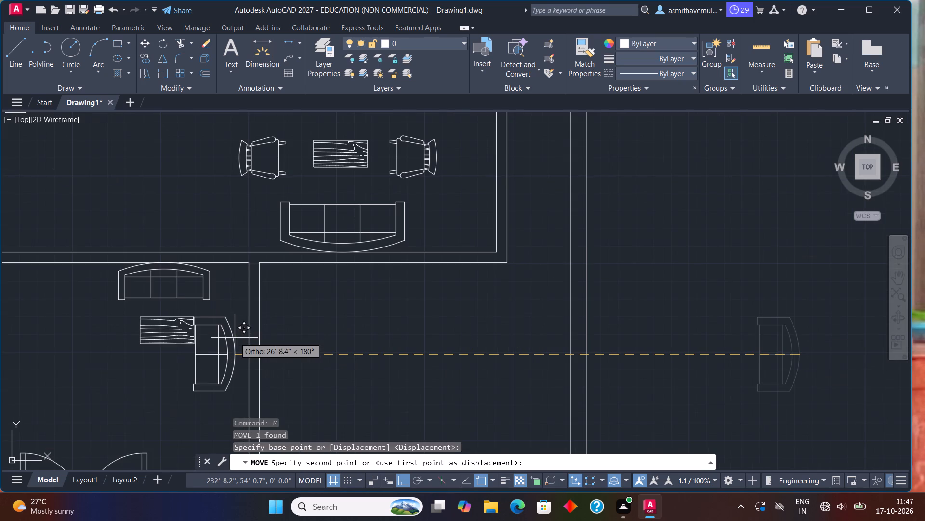
key(F8)
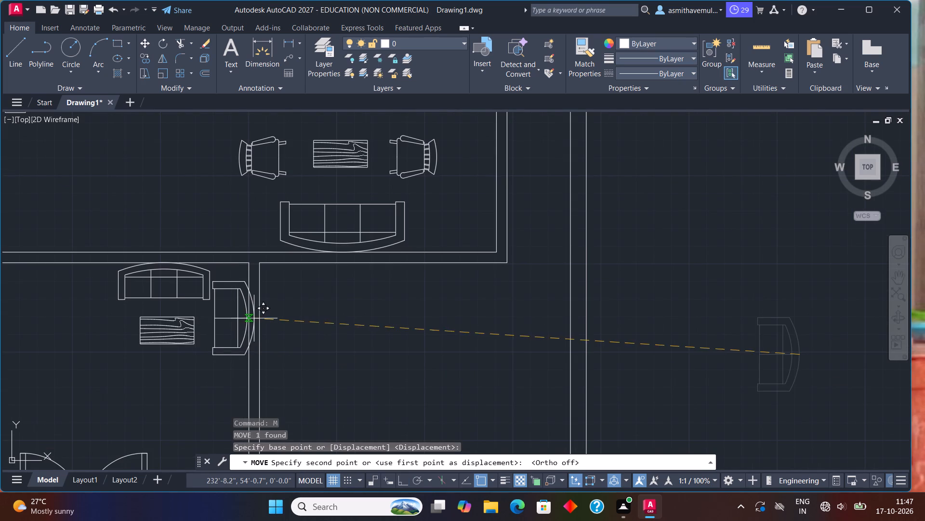
scroll(243, 336, up, 2)
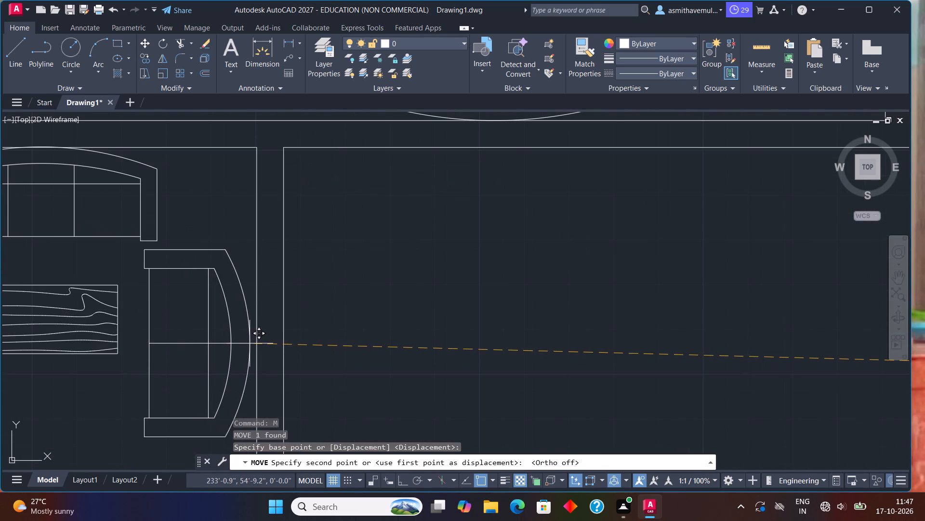
click(255, 343)
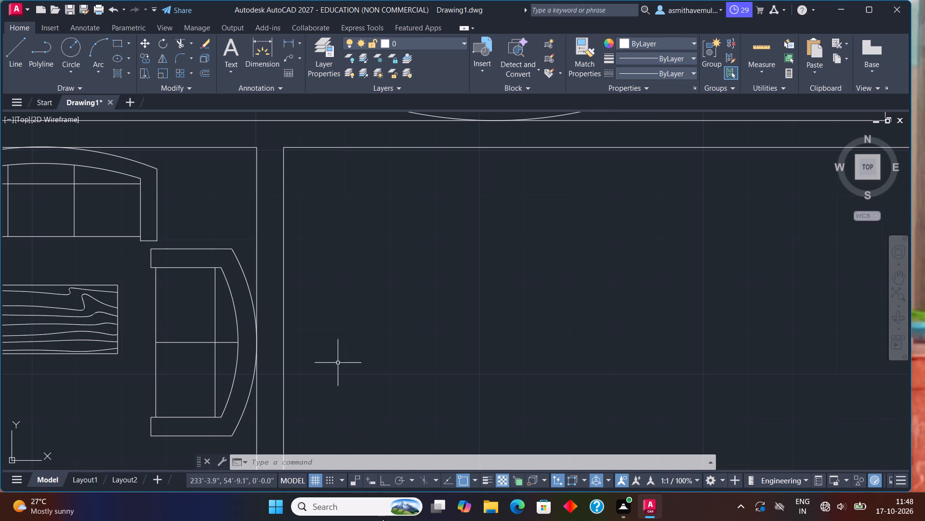
Scale the entrance room's two-seat sofa down to about nine tenths of its size, based at its back's midpoint on the wall.
click(257, 331)
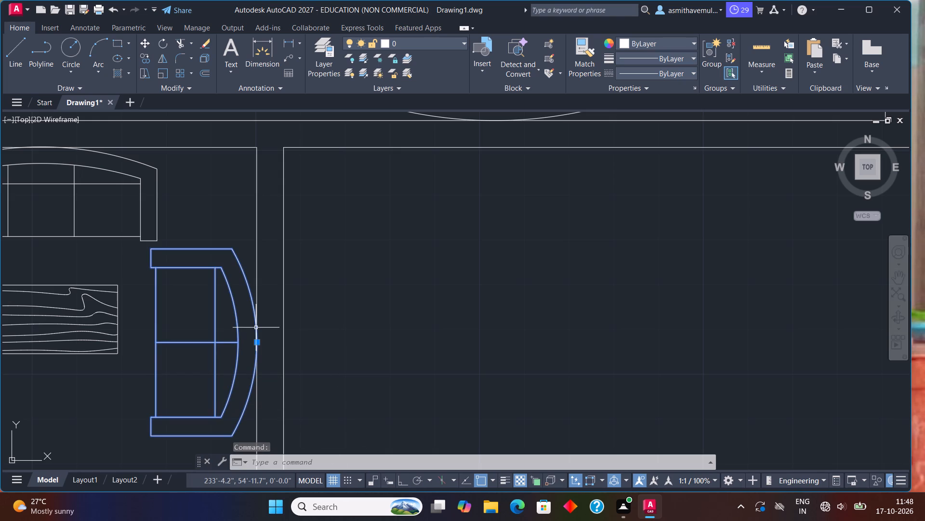
text(SCALE)
key(Return)
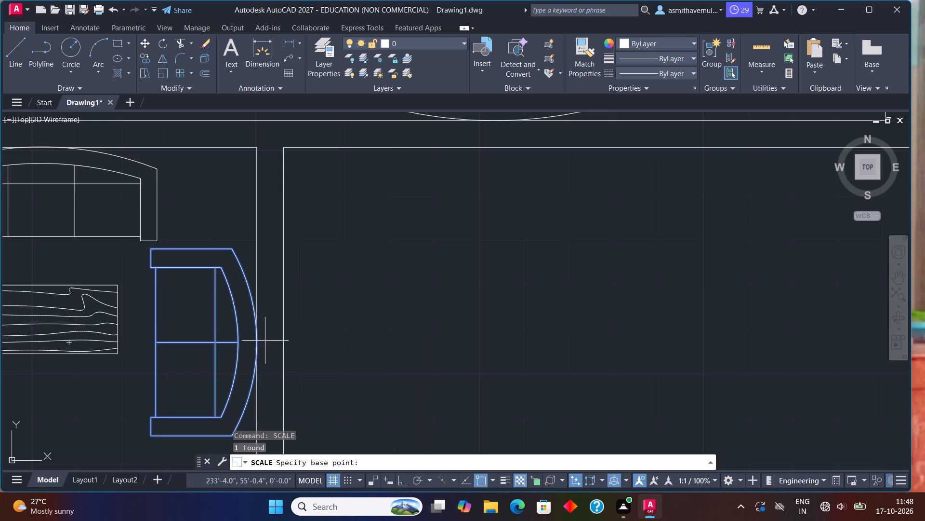
click(256, 341)
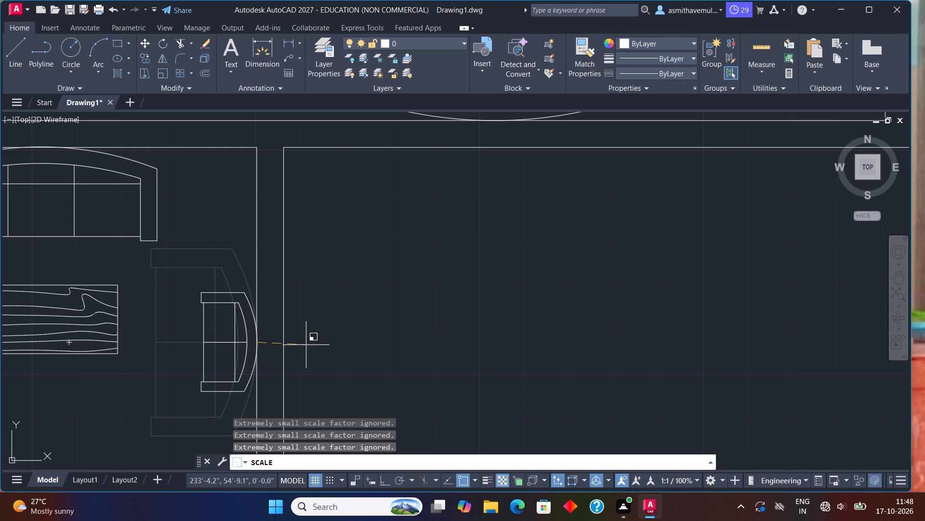
click(343, 348)
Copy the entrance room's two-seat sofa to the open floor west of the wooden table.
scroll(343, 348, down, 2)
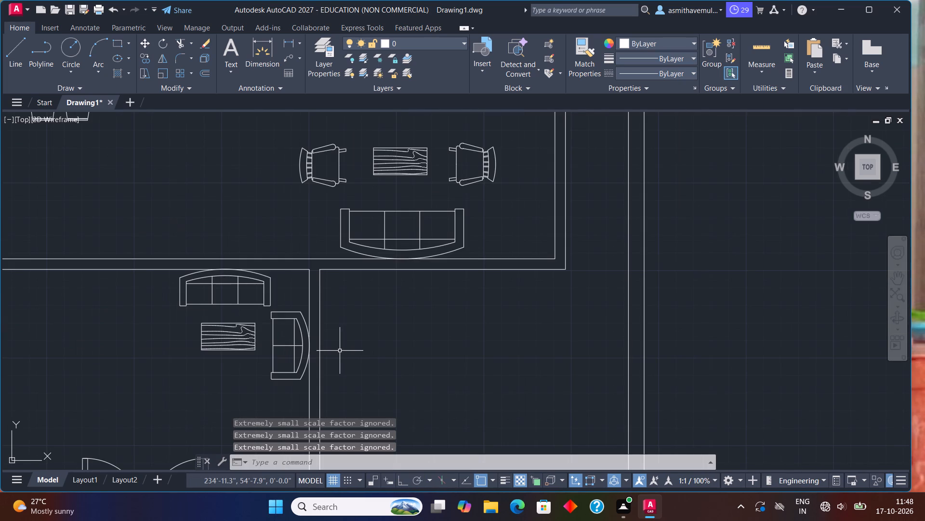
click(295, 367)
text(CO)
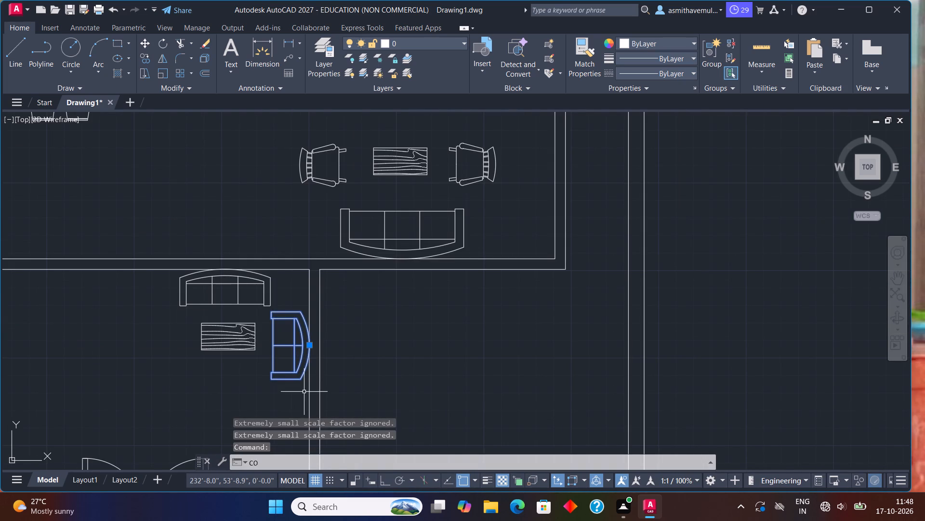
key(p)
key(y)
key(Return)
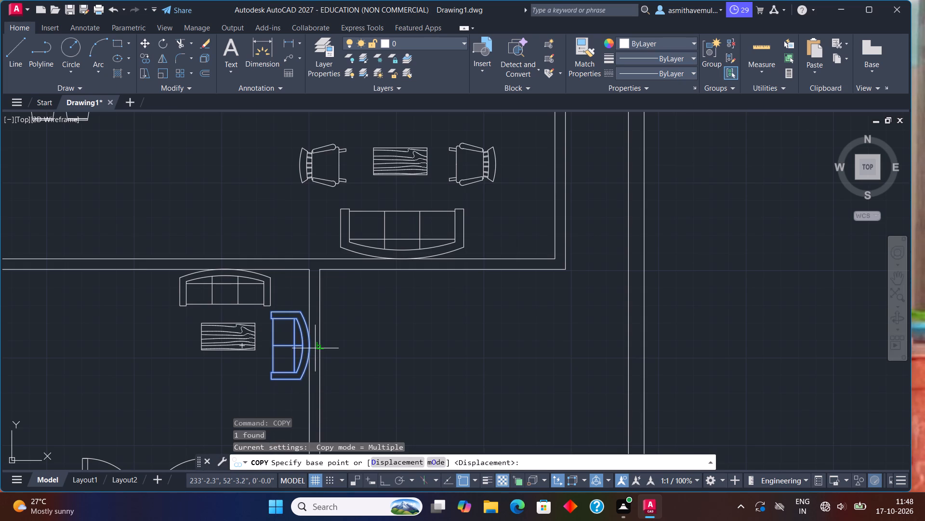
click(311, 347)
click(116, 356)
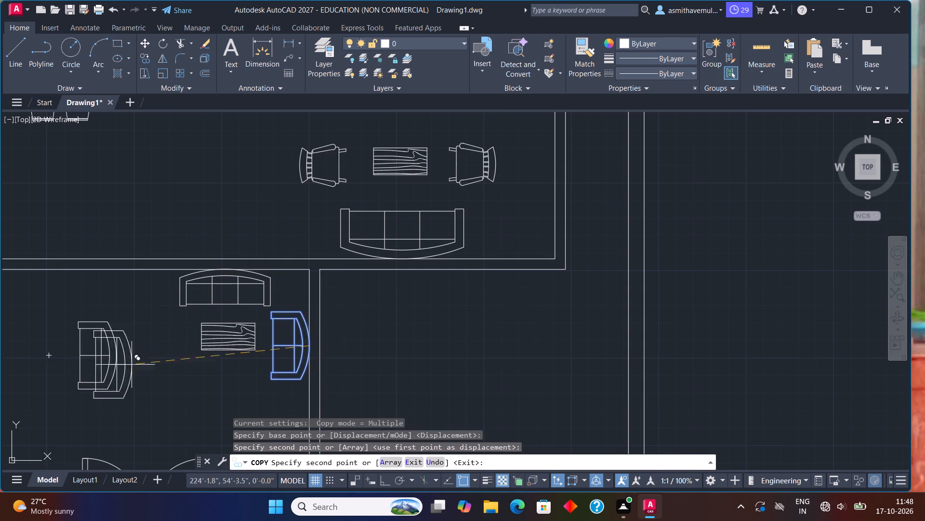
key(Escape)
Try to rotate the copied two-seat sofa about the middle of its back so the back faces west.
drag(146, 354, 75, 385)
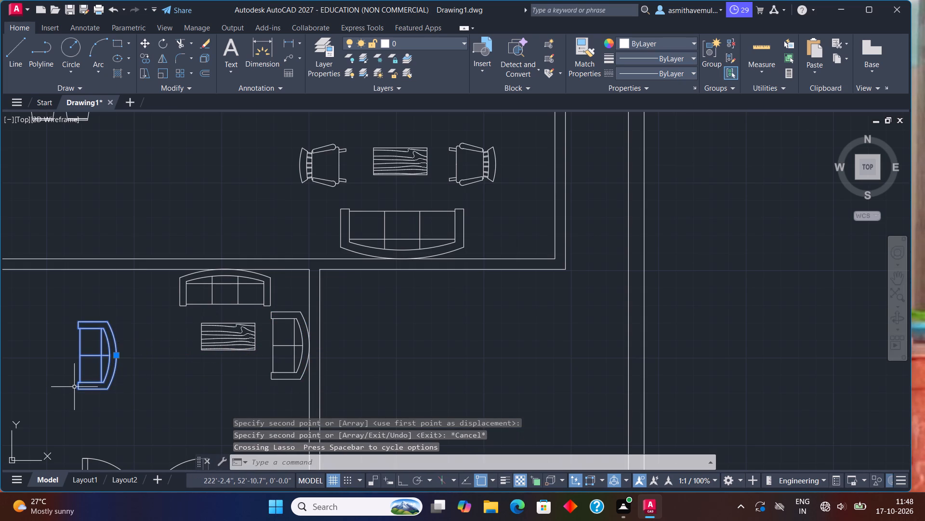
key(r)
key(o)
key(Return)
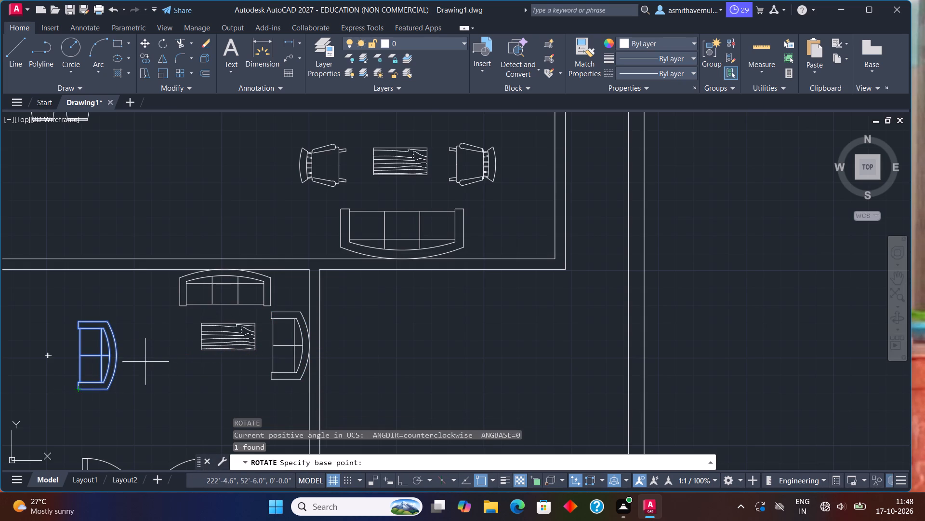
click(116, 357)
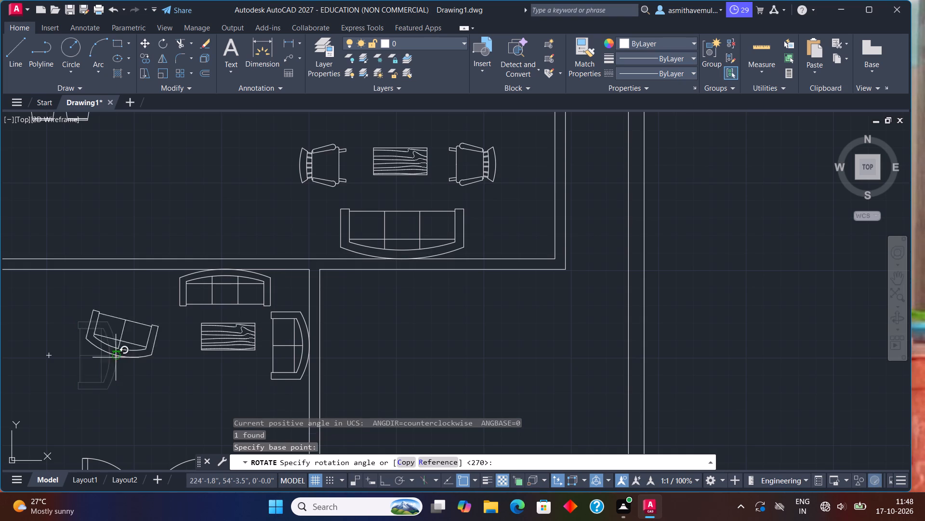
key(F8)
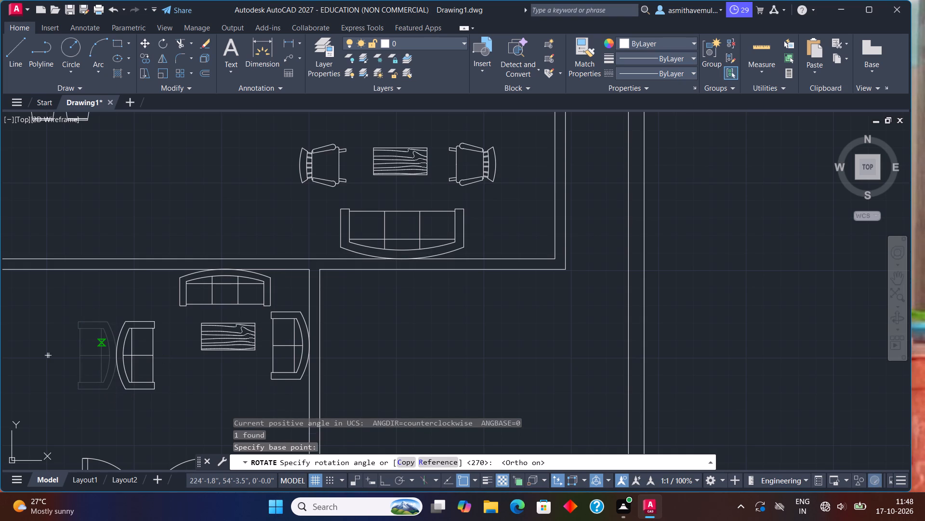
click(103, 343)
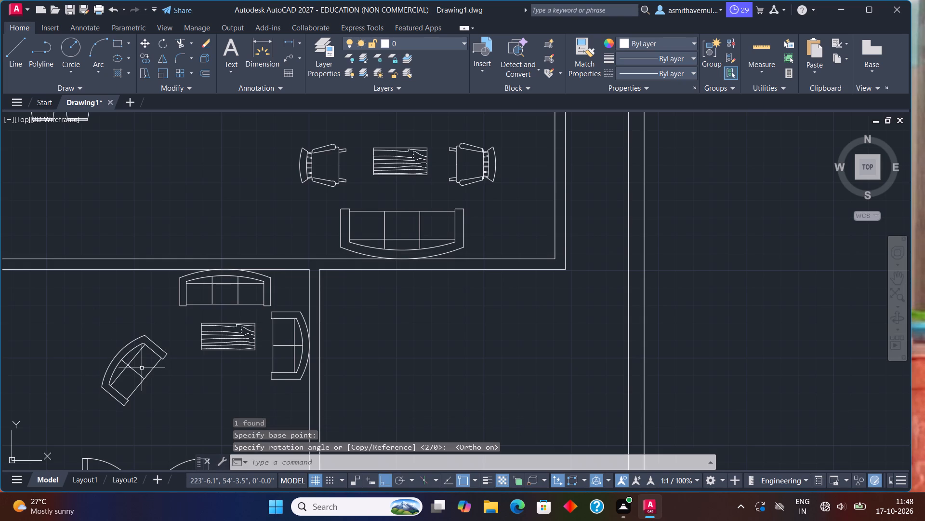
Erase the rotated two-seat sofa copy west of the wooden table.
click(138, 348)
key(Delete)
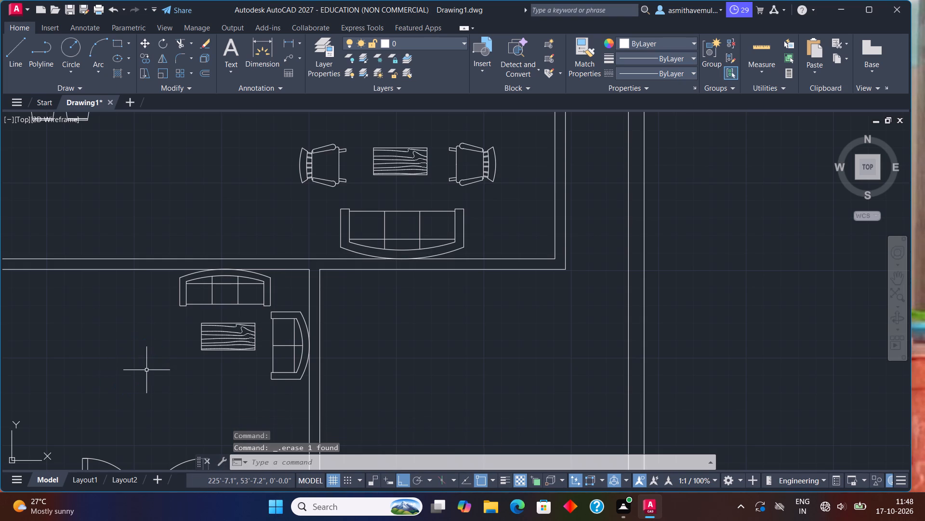
Copy the entrance room's two-seat sofa due east into the empty room beyond the wall.
click(275, 346)
key(c)
key(o)
key(p)
key(y)
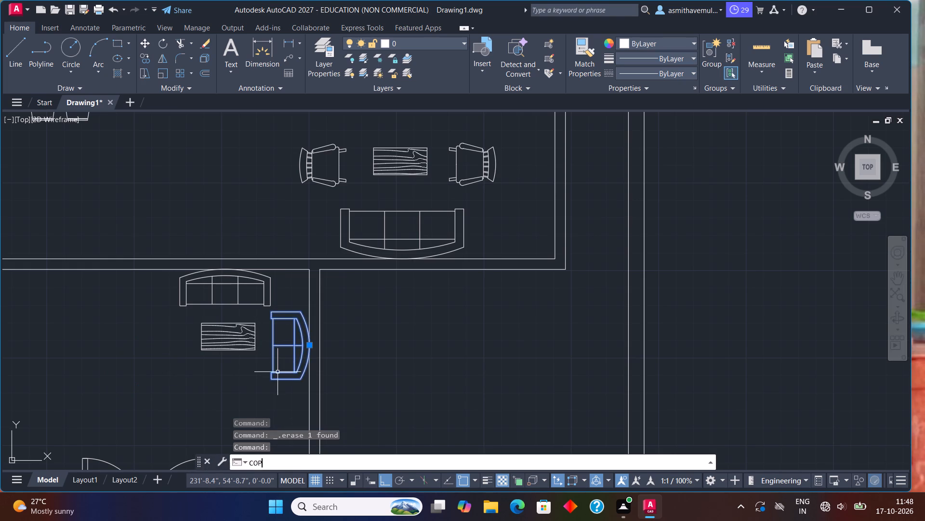
key(Return)
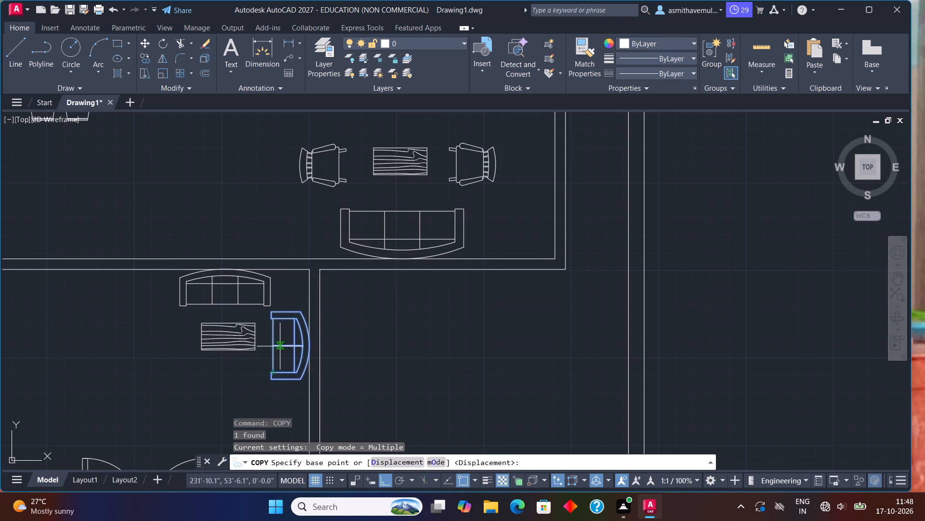
click(280, 346)
click(388, 362)
key(Escape)
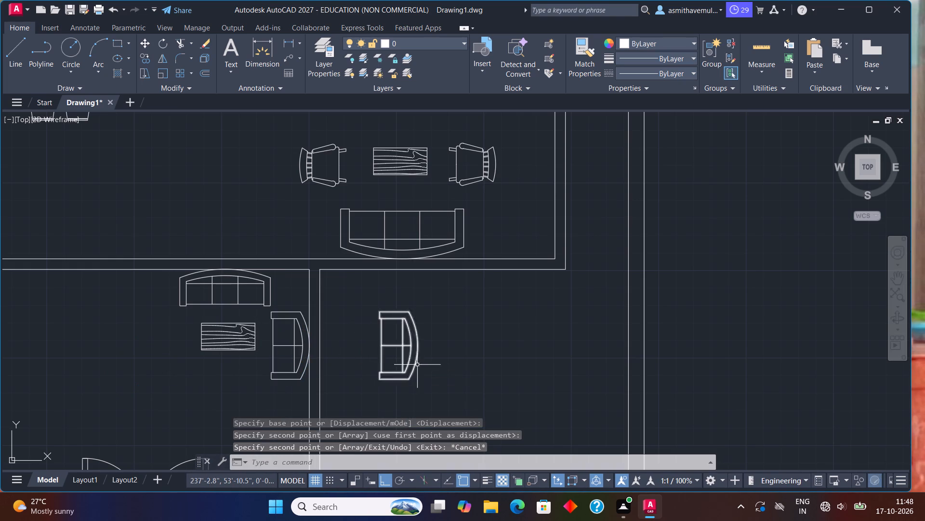
Rotate the copied two-seat sofa a half-turn about the middle of its back so the back faces west.
drag(430, 352, 377, 380)
key(r)
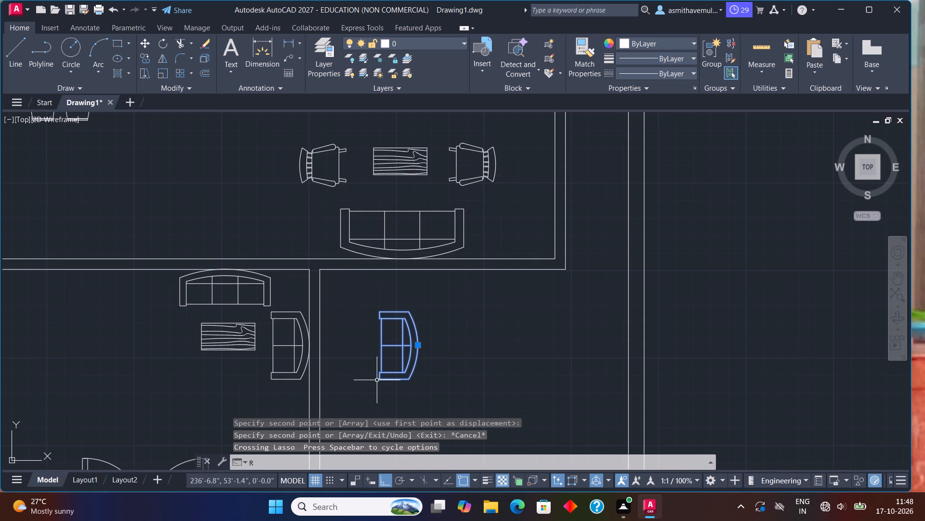
key(o)
key(Return)
key(F8)
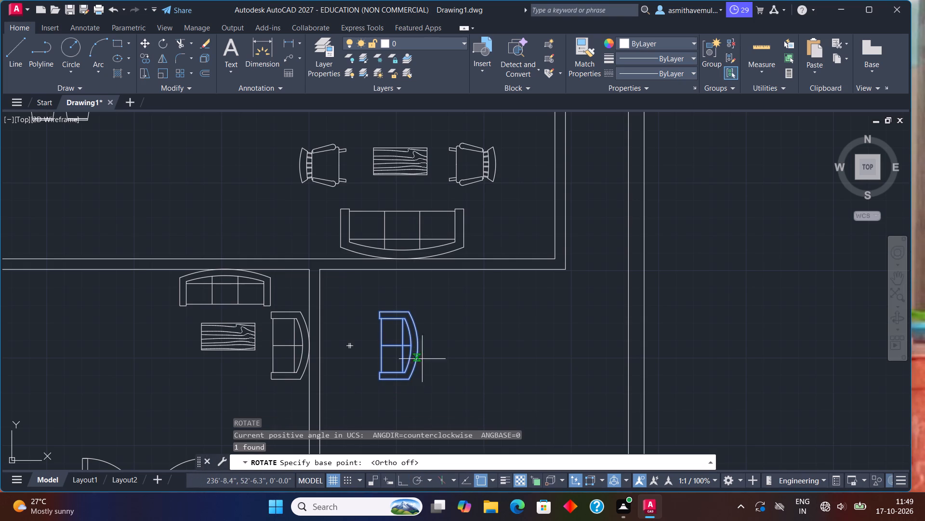
click(416, 341)
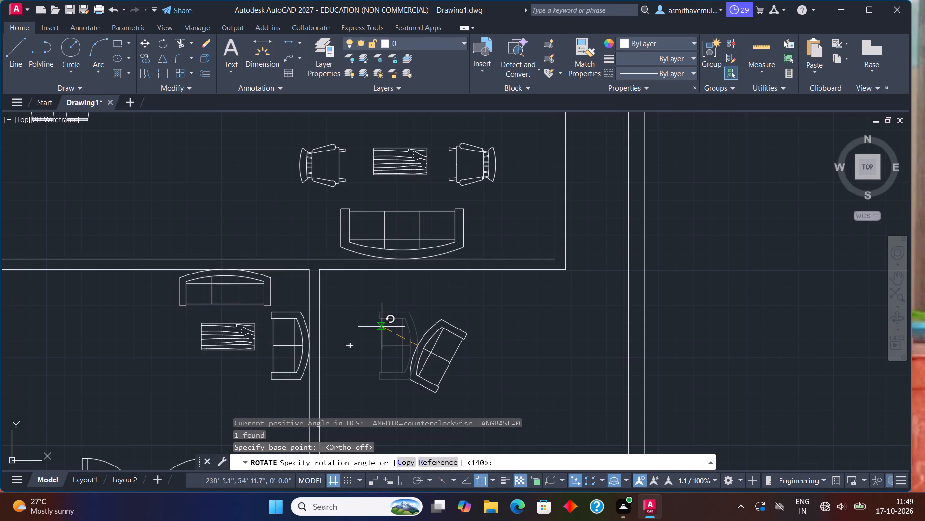
key(F8)
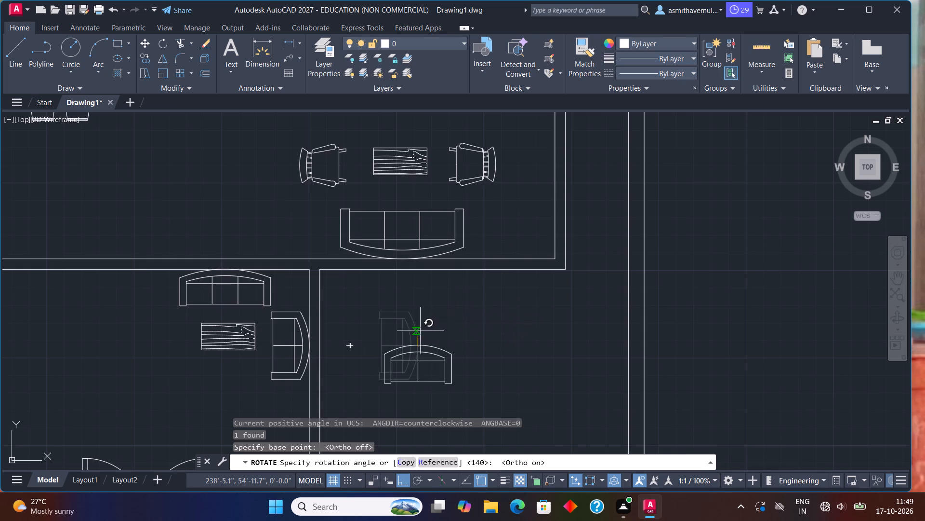
click(400, 343)
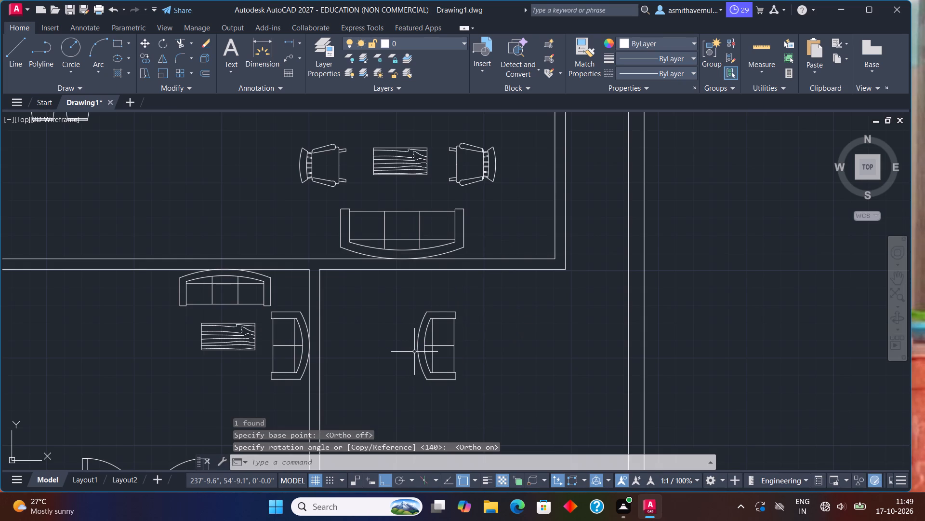
Move the rotated two-seat sofa by its back's midpoint to the west side of the entrance room's wooden table, facing the other two-seater.
click(417, 354)
key(m)
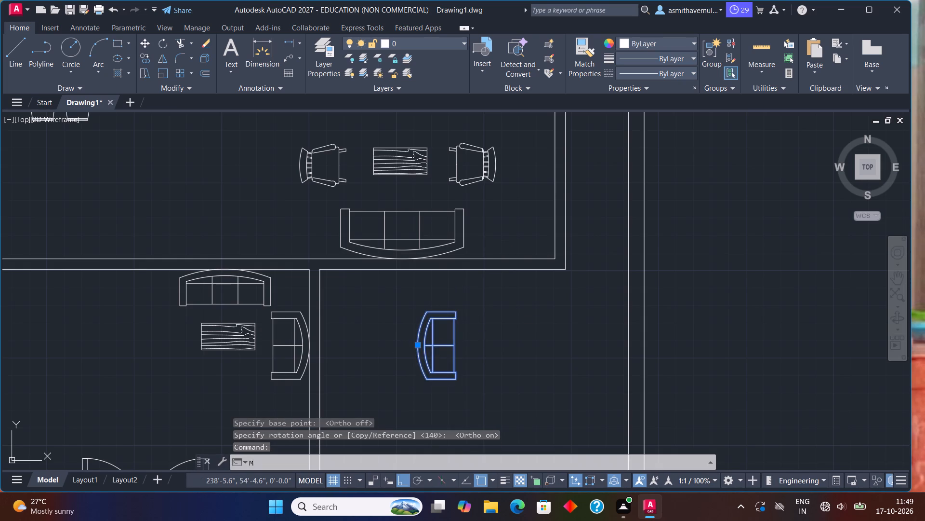
key(Return)
key(F8)
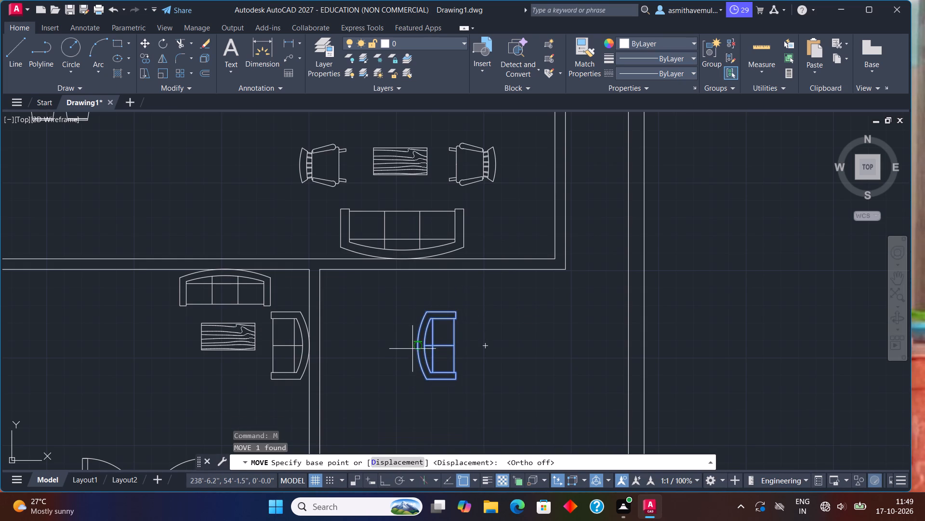
click(417, 346)
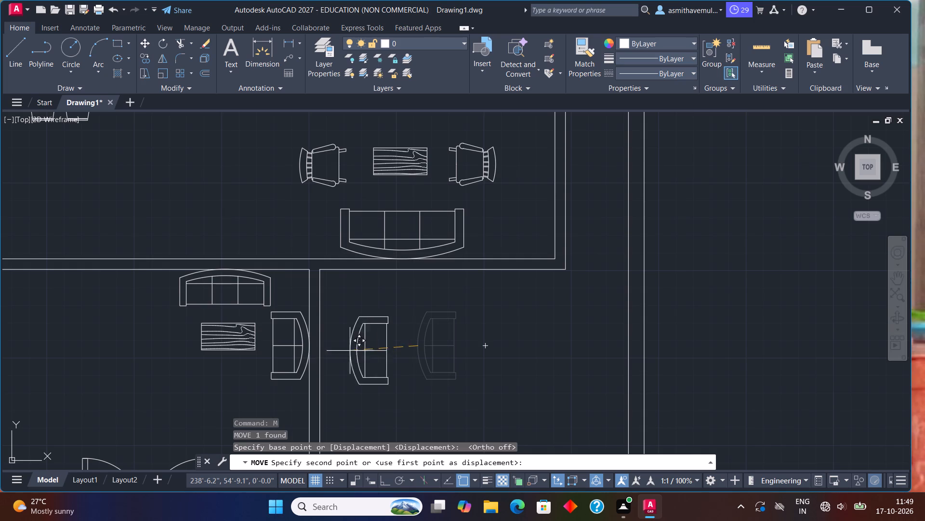
scroll(152, 353, up, 2)
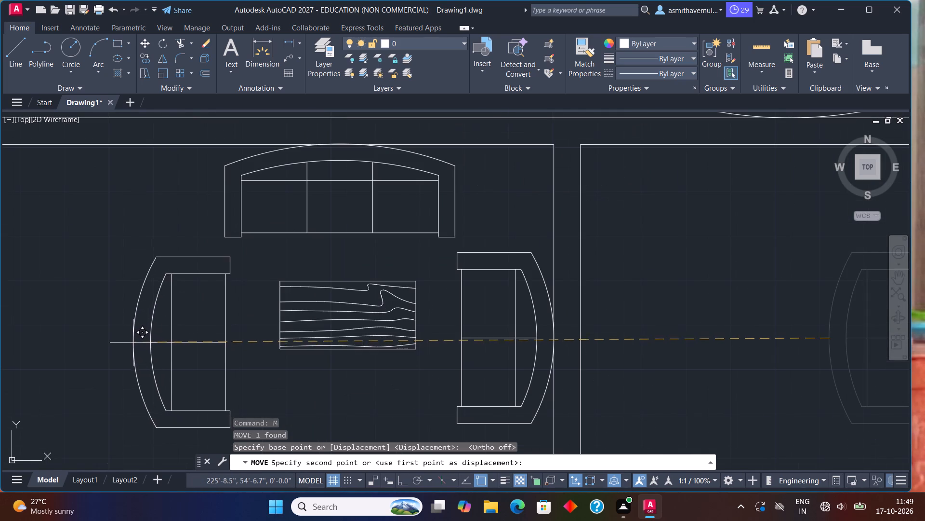
click(122, 336)
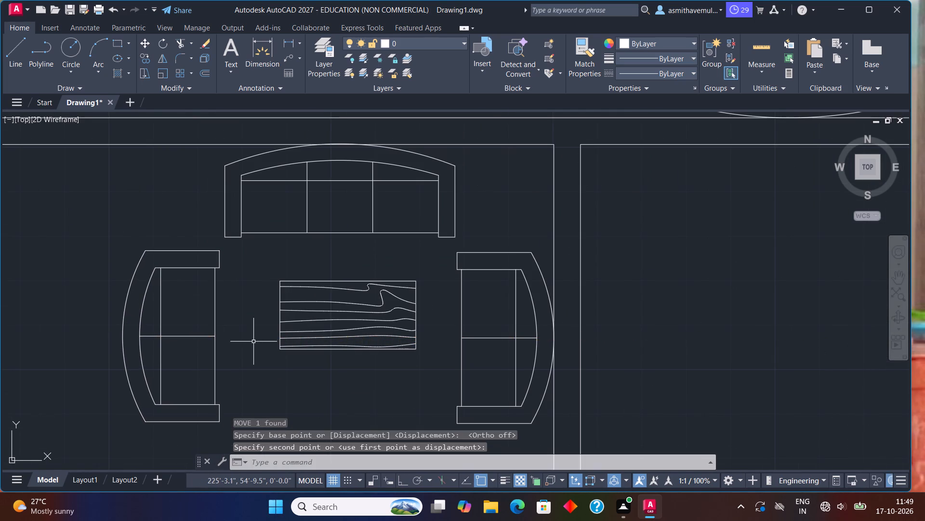
Insert the Sink-single - 30 in top block from the DesignCenter sample Kitchens.dwg into the open area east of the plan.
scroll(257, 342, down, 4)
middle_drag(261, 347, 325, 306)
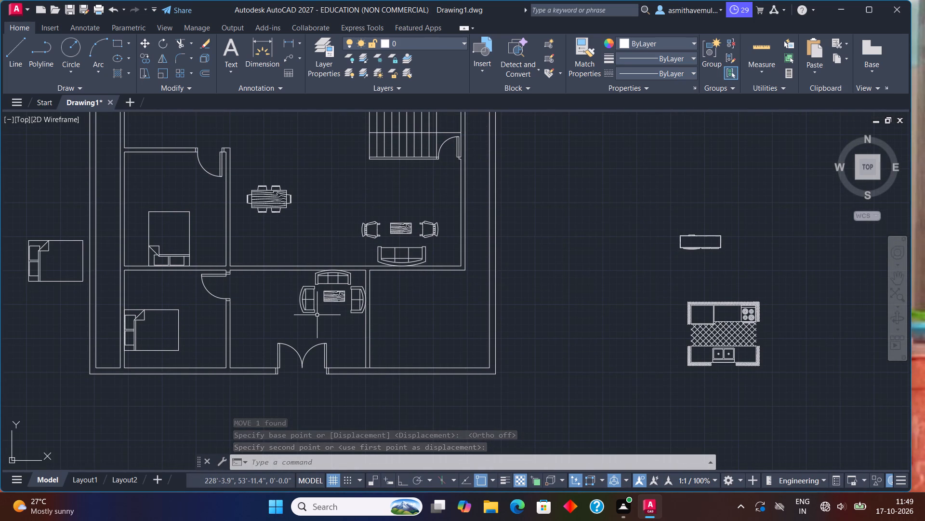
scroll(317, 315, down, 1)
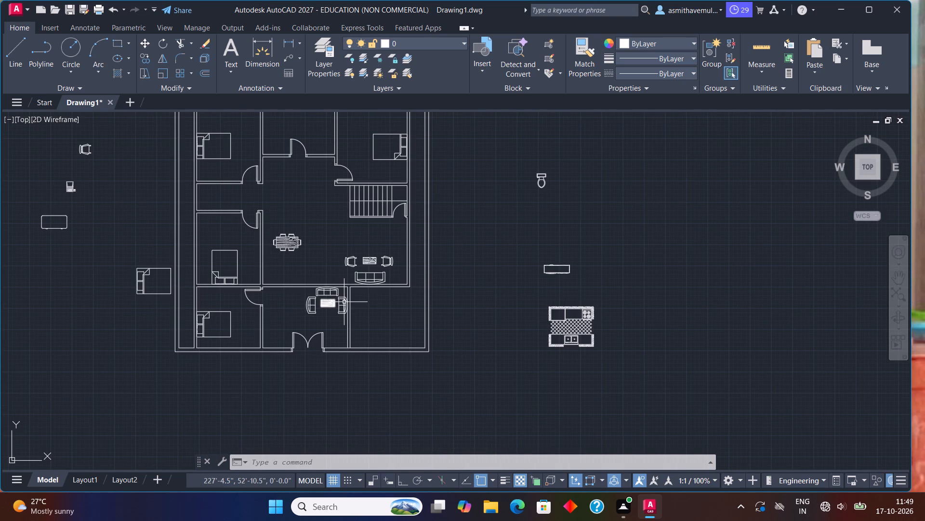
middle_drag(344, 302, 353, 329)
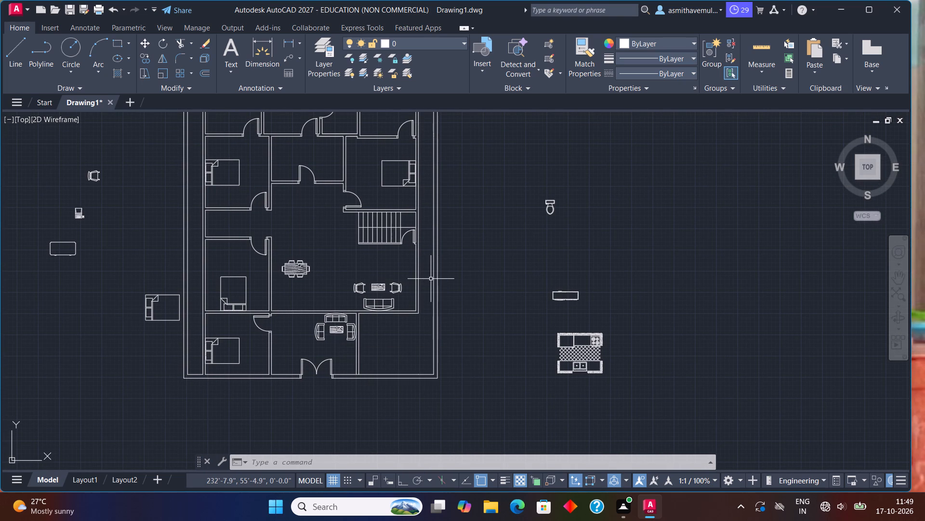
key(ctrl+2)
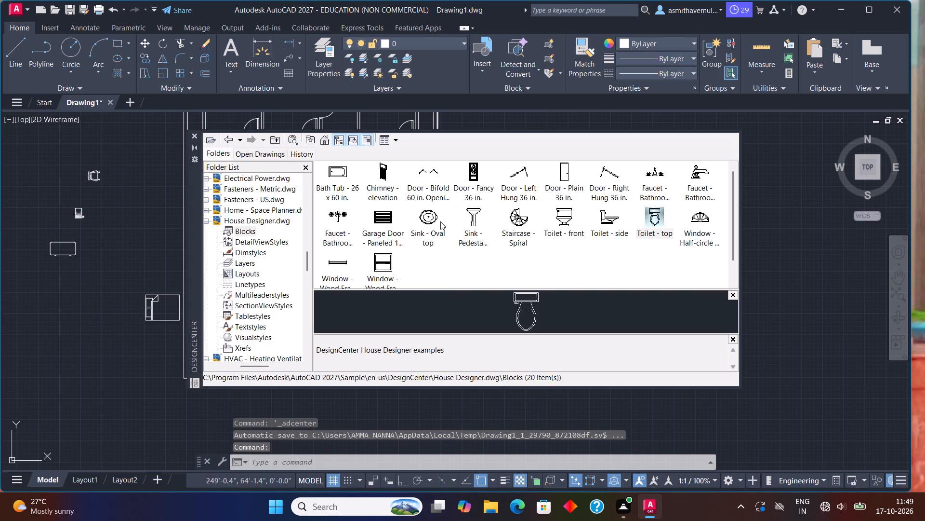
click(326, 141)
double_click(417, 172)
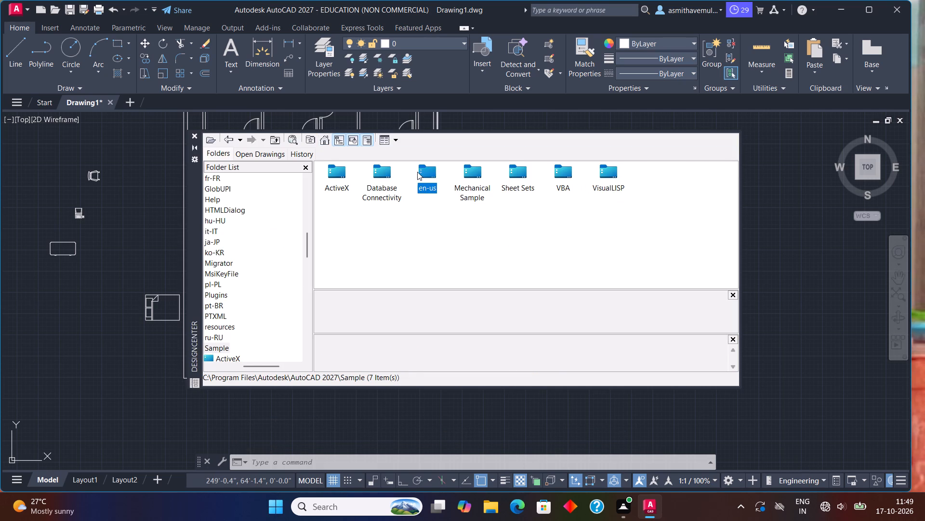
double_click(344, 177)
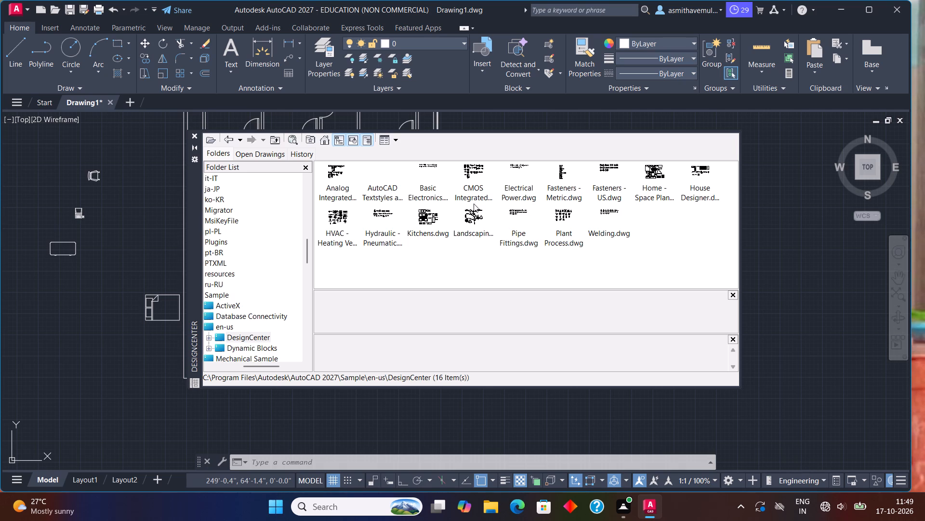
double_click(424, 225)
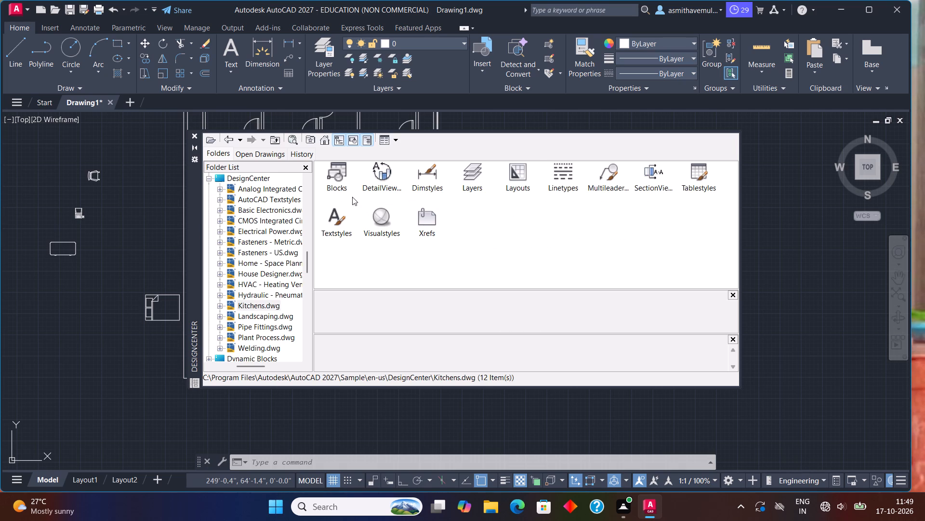
double_click(346, 186)
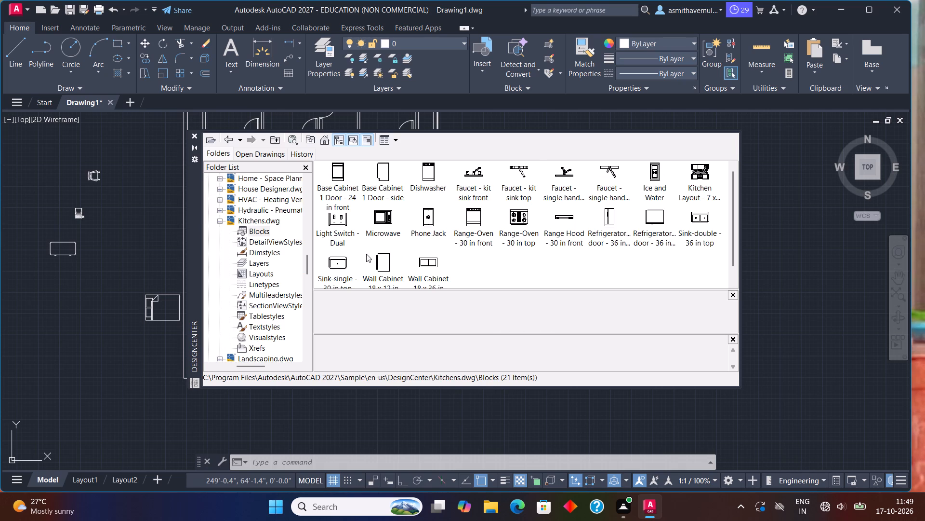
drag(343, 257, 773, 246)
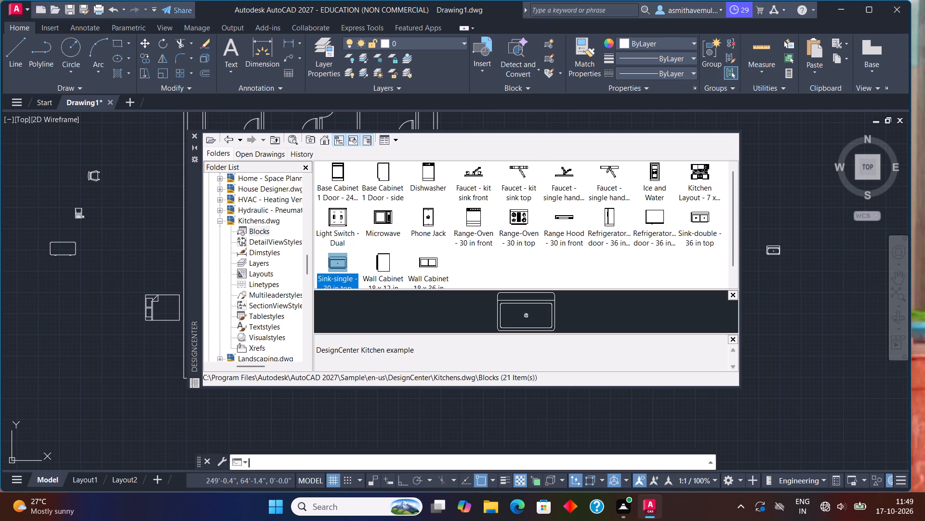
click(195, 134)
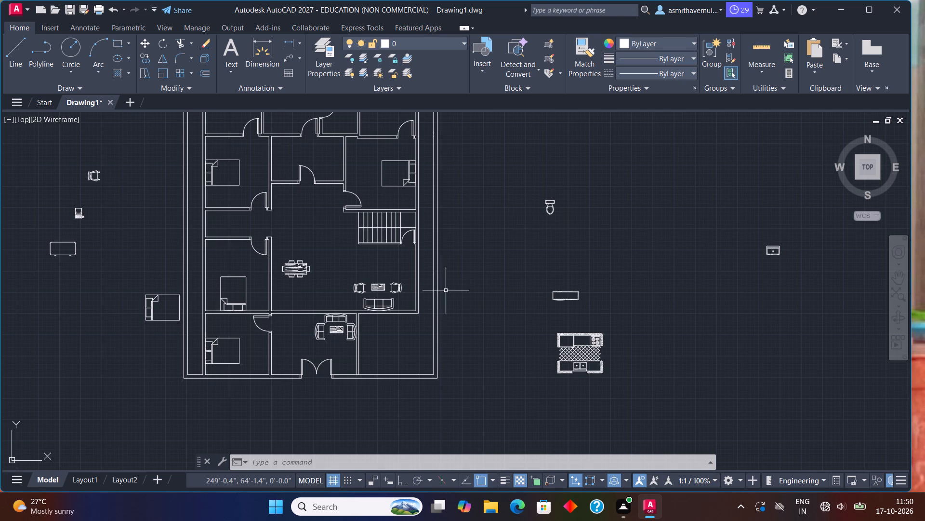
Copy the single sink by its back edge's midpoint onto the north wall of the house's northwest corner room.
click(769, 254)
key(c)
key(o)
key(p)
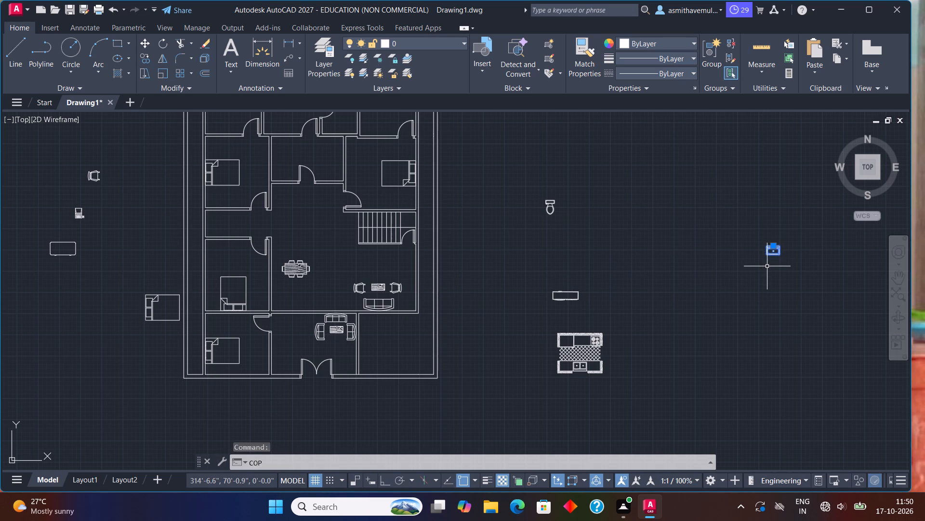
key(y)
key(Return)
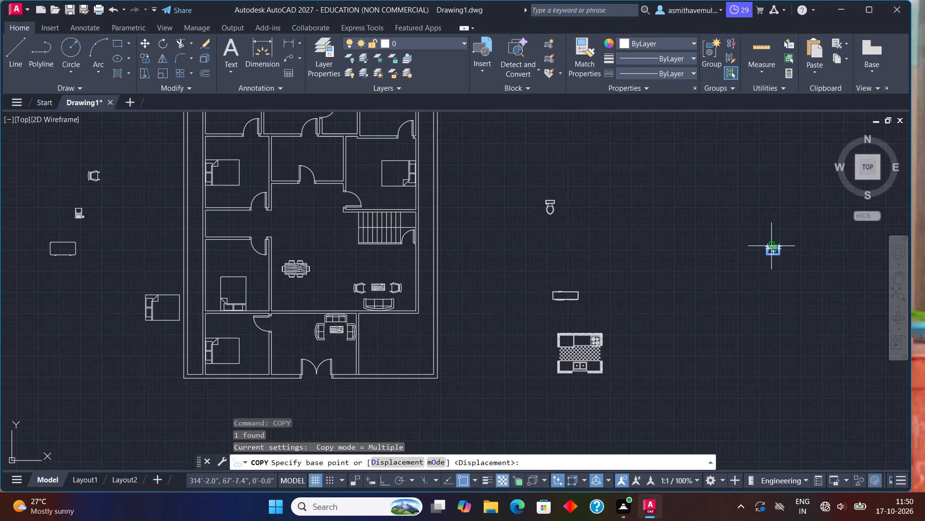
click(771, 246)
scroll(462, 206, down, 1)
middle_drag(439, 210, 519, 265)
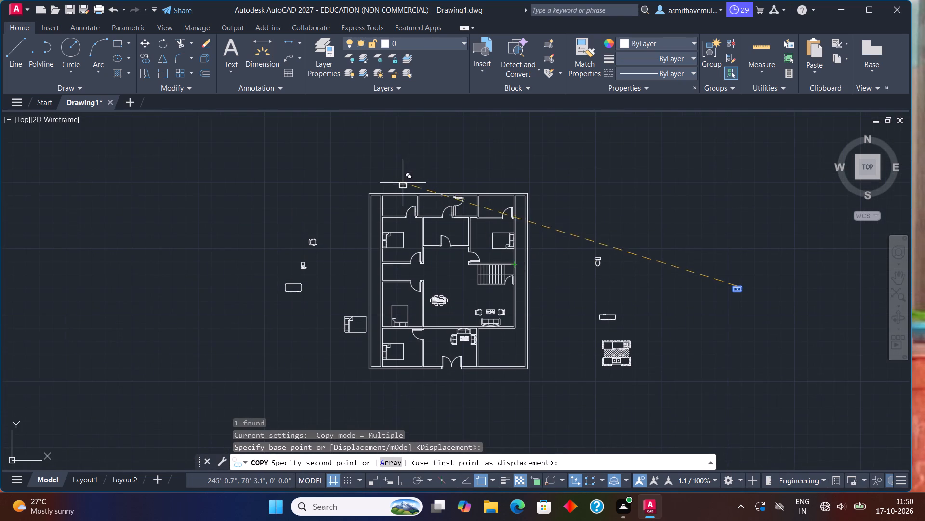
scroll(401, 194, up, 4)
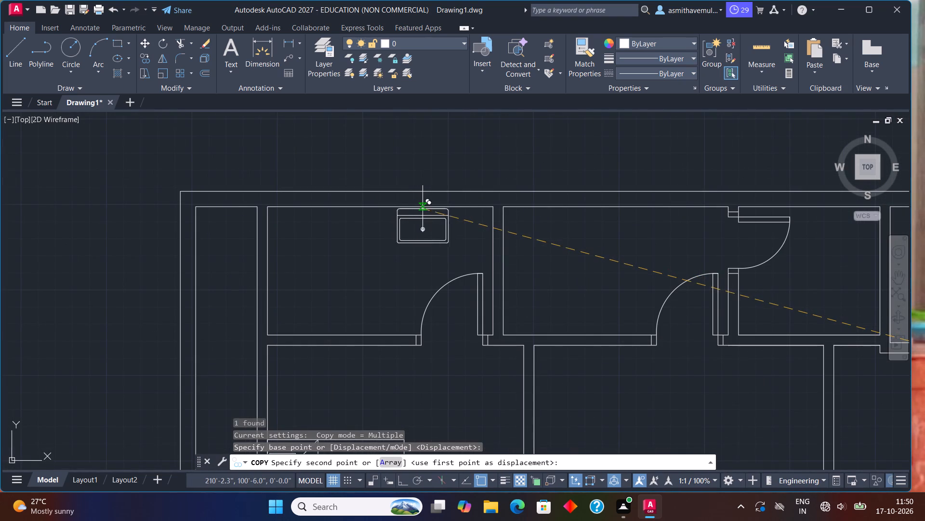
click(435, 207)
Place another copy of the single sink on the north wall of the northeast corner room, near its east wall.
scroll(550, 287, down, 2)
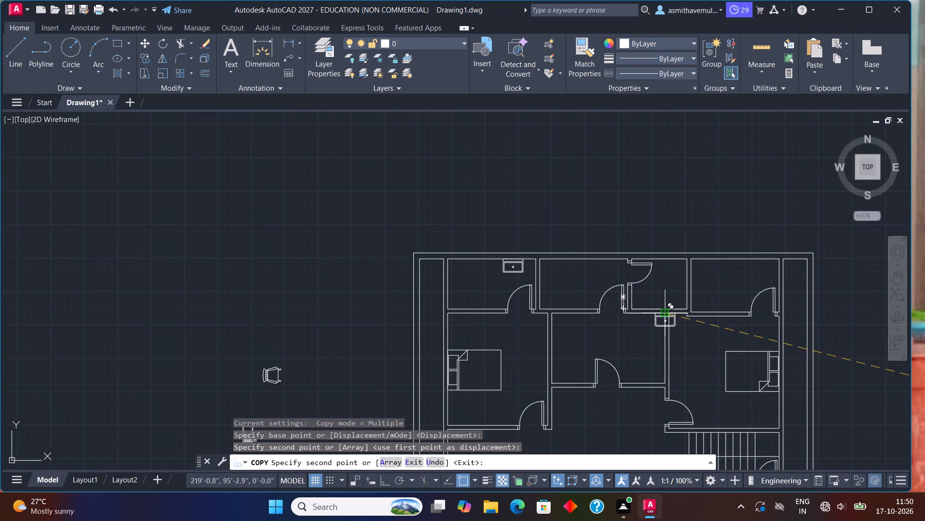
middle_drag(663, 312, 251, 285)
scroll(337, 260, up, 2)
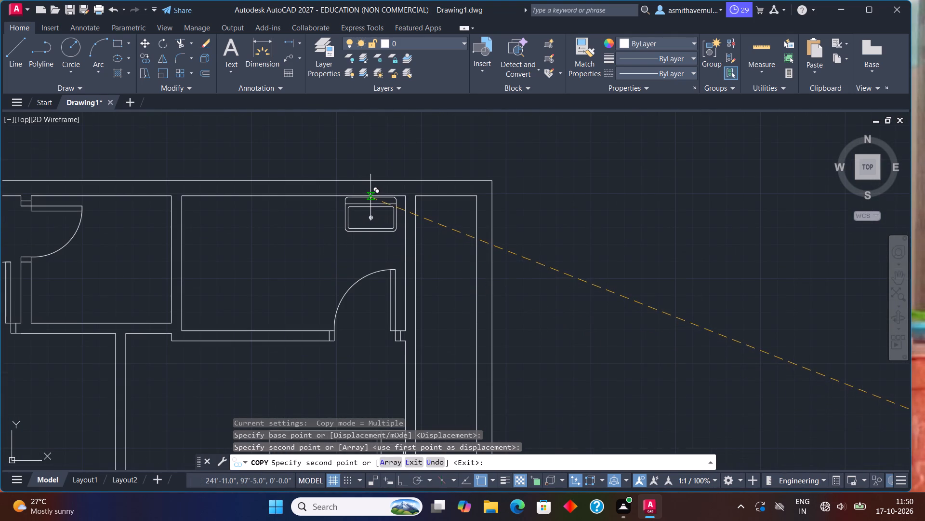
scroll(361, 196, up, 2)
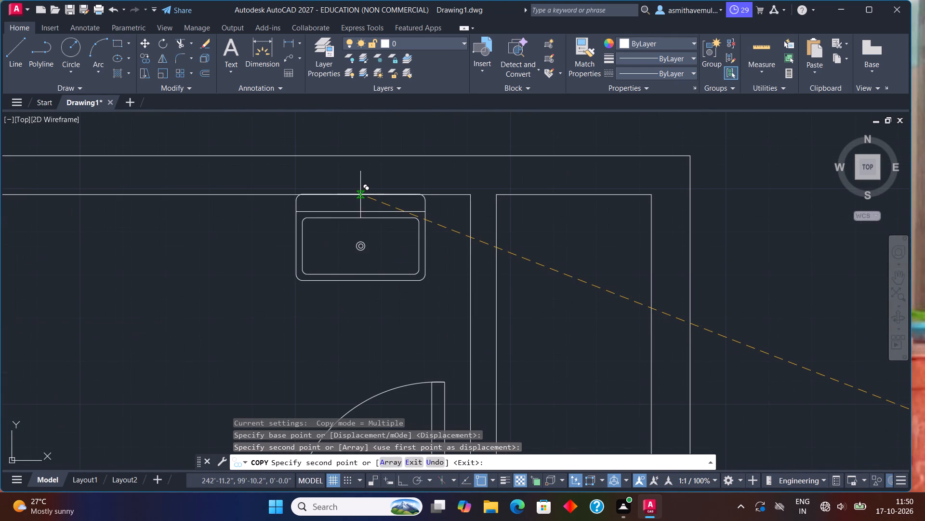
click(359, 195)
key(Escape)
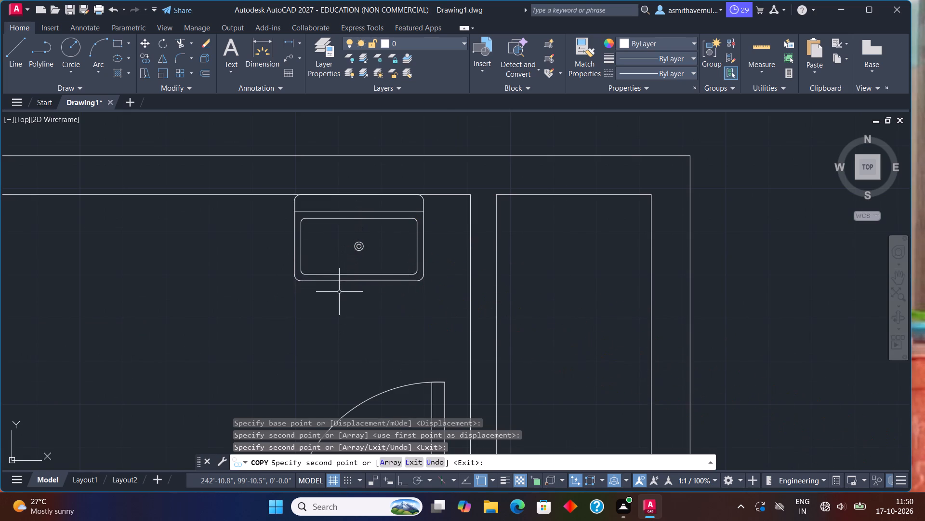
Examine the northern rooms with their sinks and the whole furnished floor plan with the loose blocks around it.
scroll(339, 294, down, 4)
middle_drag(335, 299, 416, 299)
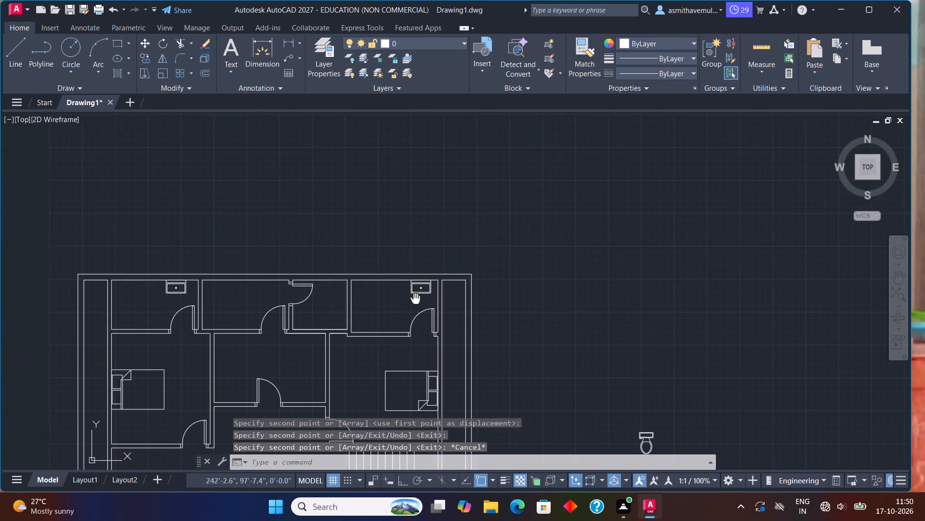
middle_drag(416, 299, 431, 299)
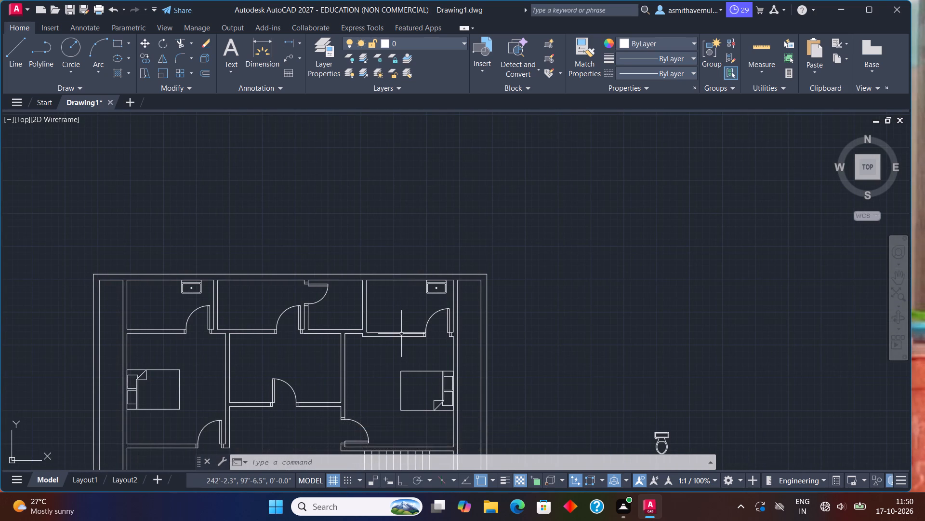
middle_drag(401, 334, 423, 316)
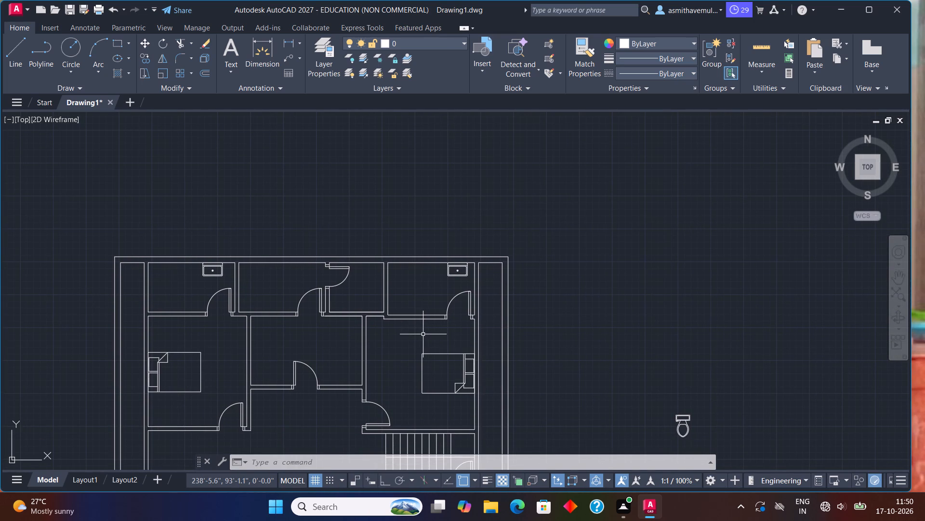
scroll(423, 335, down, 1)
middle_drag(415, 351, 444, 246)
scroll(438, 266, down, 1)
middle_drag(423, 283, 423, 259)
scroll(420, 262, up, 1)
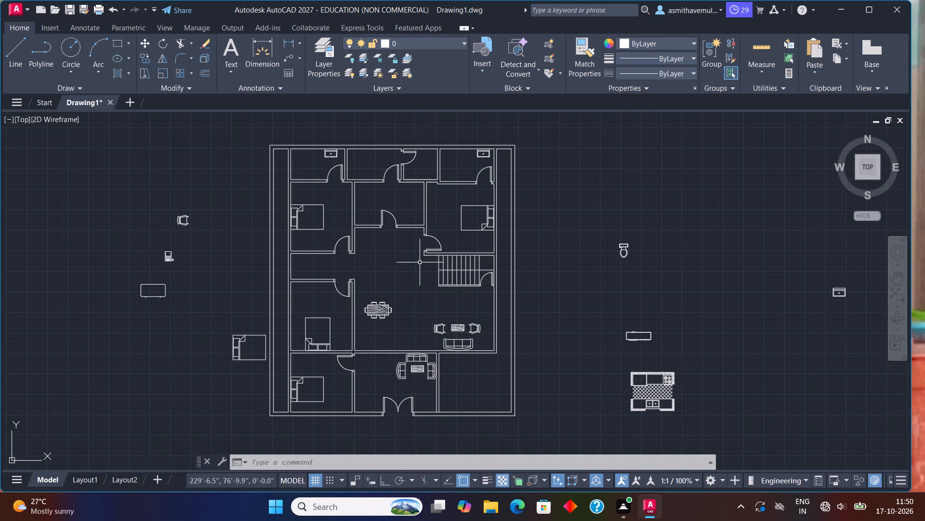
Rotate the loose kitchen block southeast of the plan by 270° about its northeast corner, using Ortho.
drag(652, 372, 653, 377)
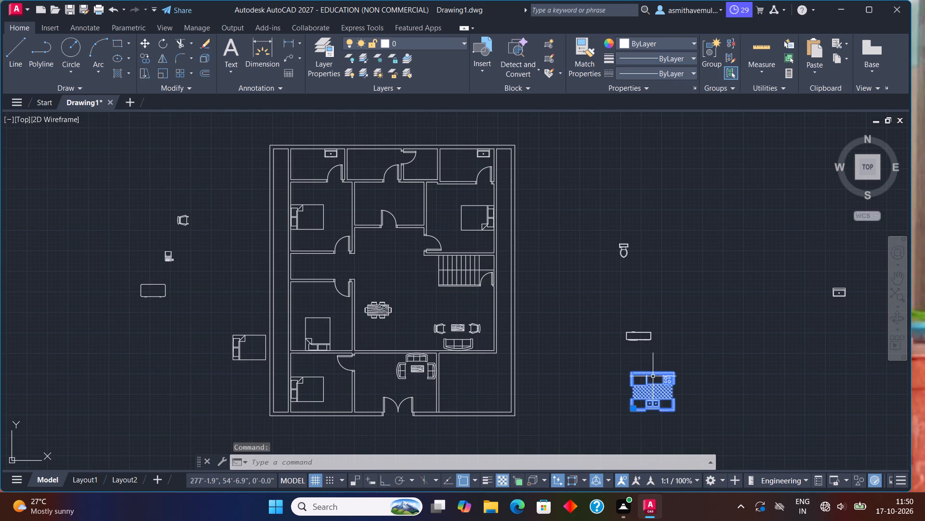
drag(653, 377, 653, 380)
key(r)
key(o)
key(Return)
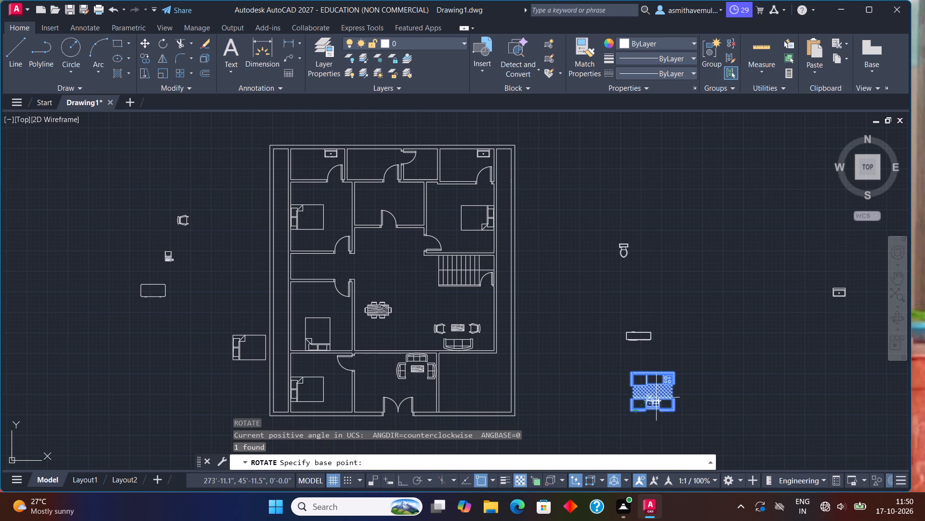
click(675, 373)
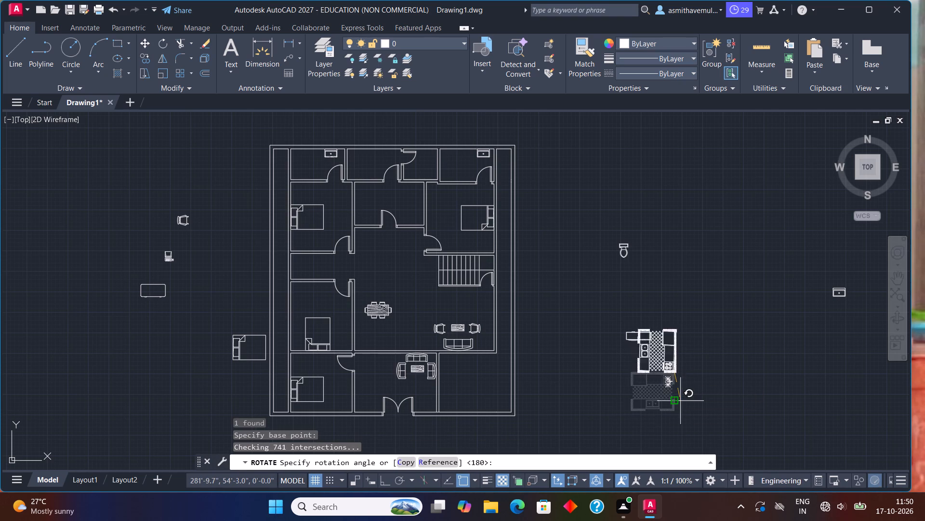
key(F8)
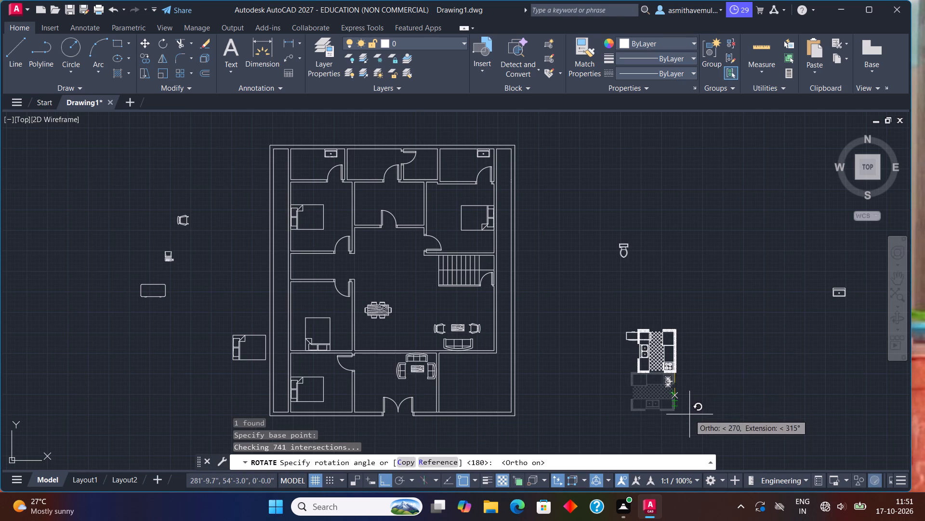
click(689, 414)
Move the kitchen block by its southeast corner into the southeast corner of the room between the two northern bedrooms, with Ortho off.
click(673, 375)
key(m)
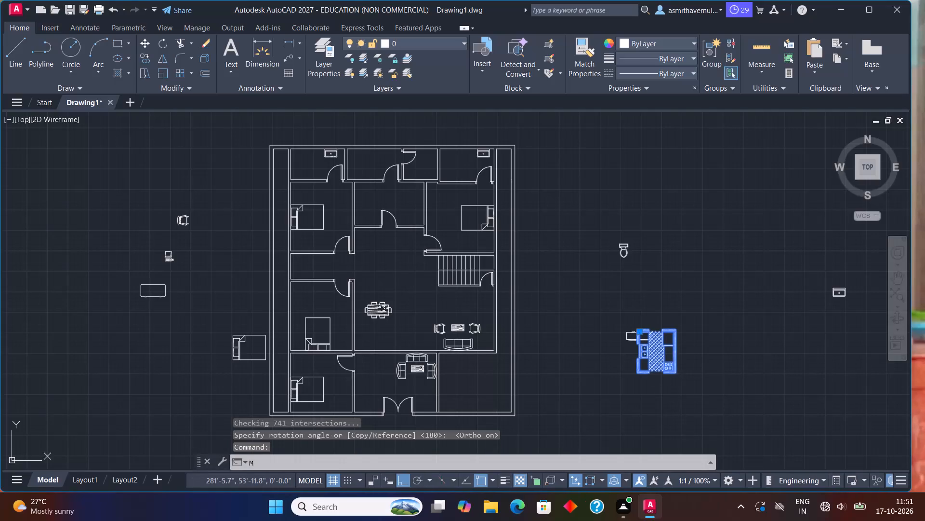
key(Return)
key(F8)
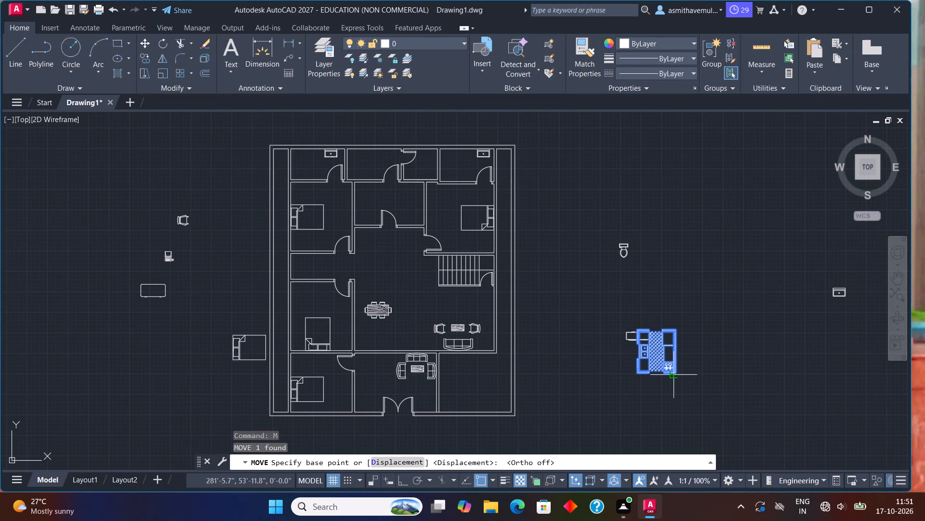
click(678, 370)
scroll(417, 228, up, 2)
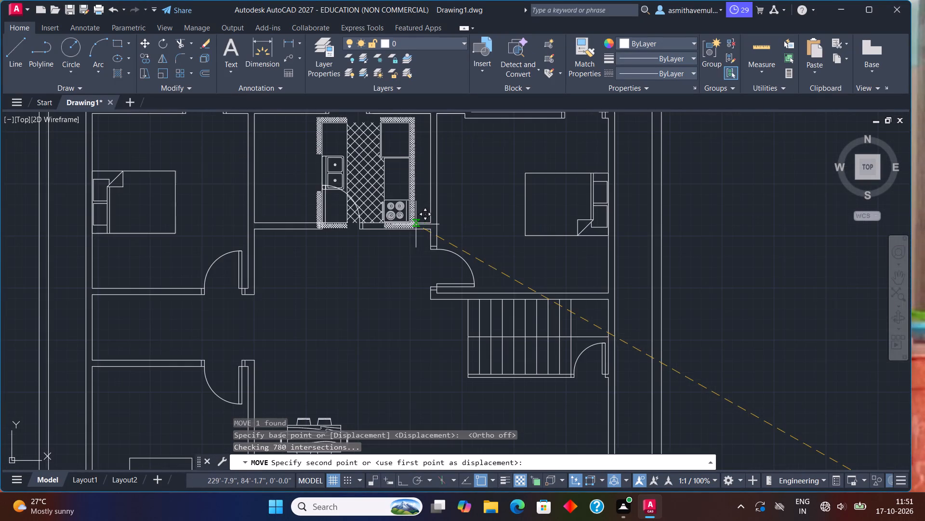
middle_drag(415, 222, 450, 378)
scroll(450, 378, up, 2)
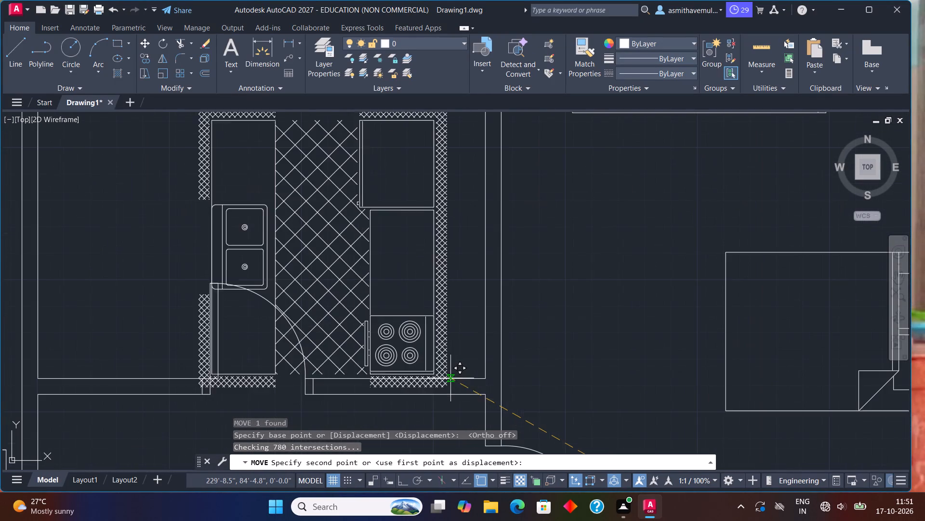
click(488, 370)
Scale the kitchen block down about its southeast corner by eye, to roughly 0.6 of its size.
click(479, 372)
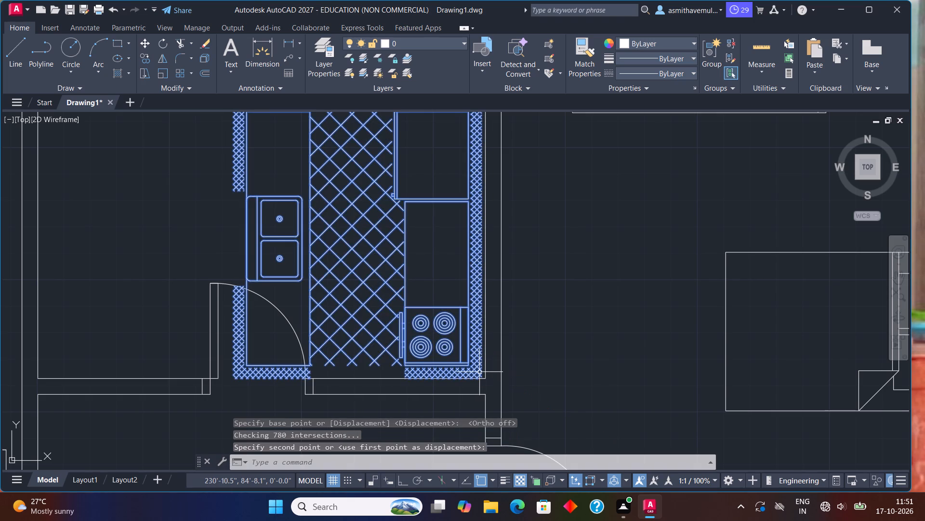
text(SCALE)
key(Return)
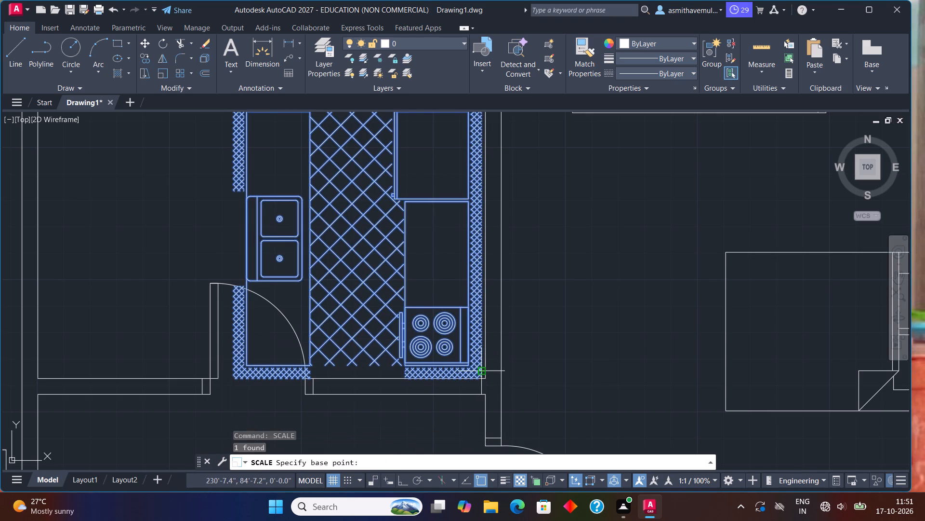
click(480, 378)
scroll(507, 420, down, 1)
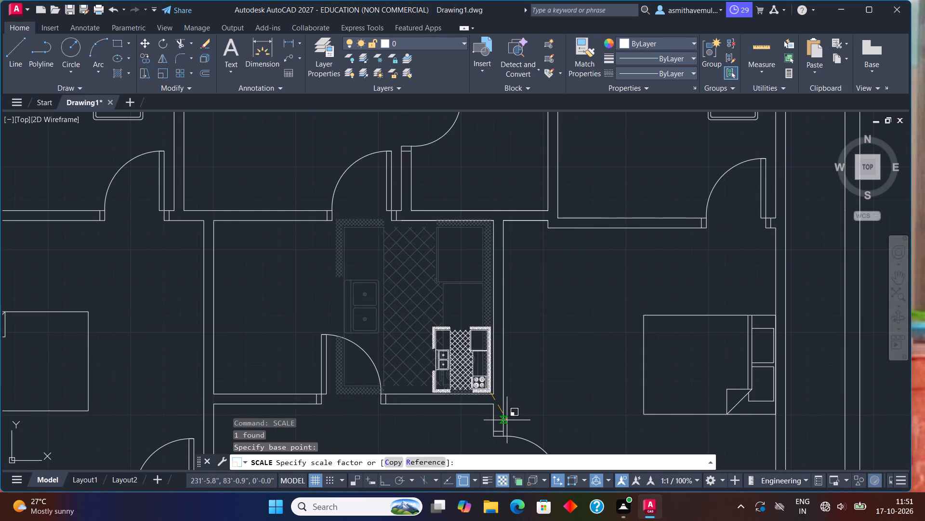
click(516, 444)
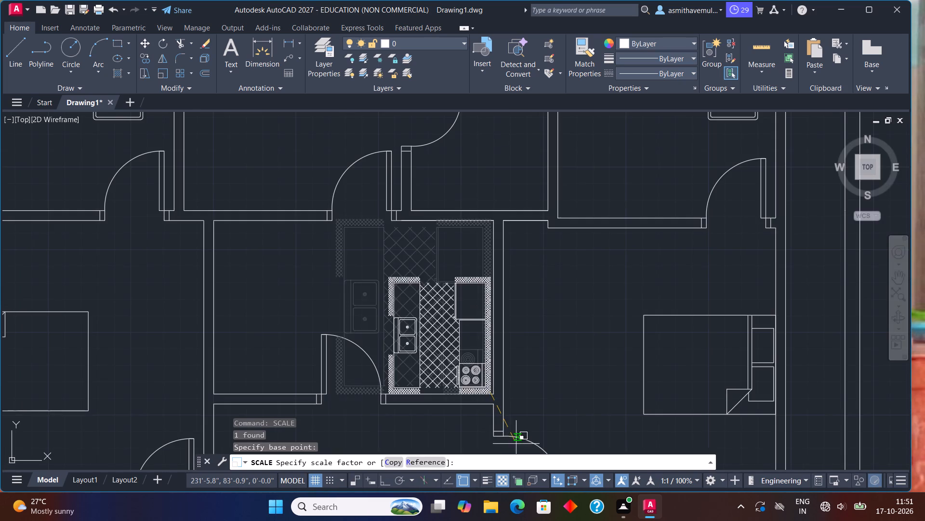
Copy the loose toilet by its tank's back-edge midpoint onto the north wall of the northwest corner room, west of the sink.
scroll(524, 390, down, 2)
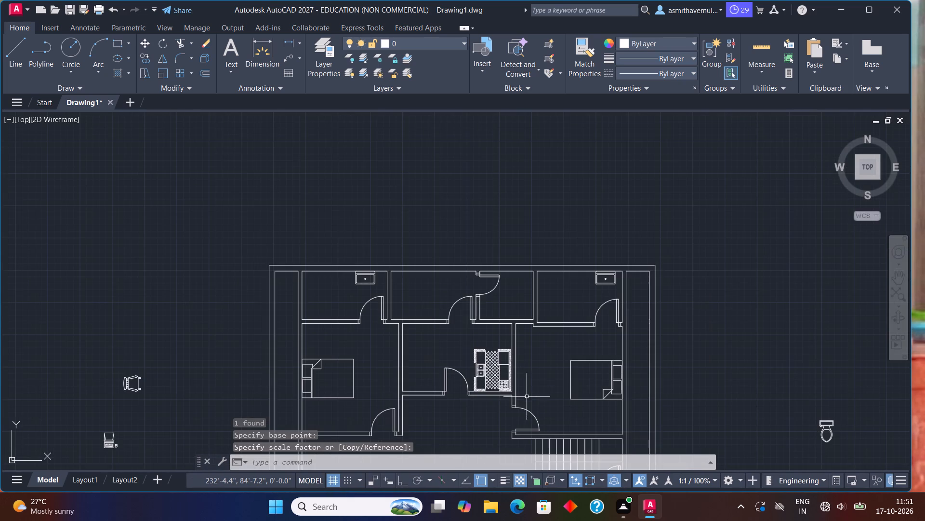
middle_drag(528, 398, 528, 214)
scroll(529, 323, down, 1)
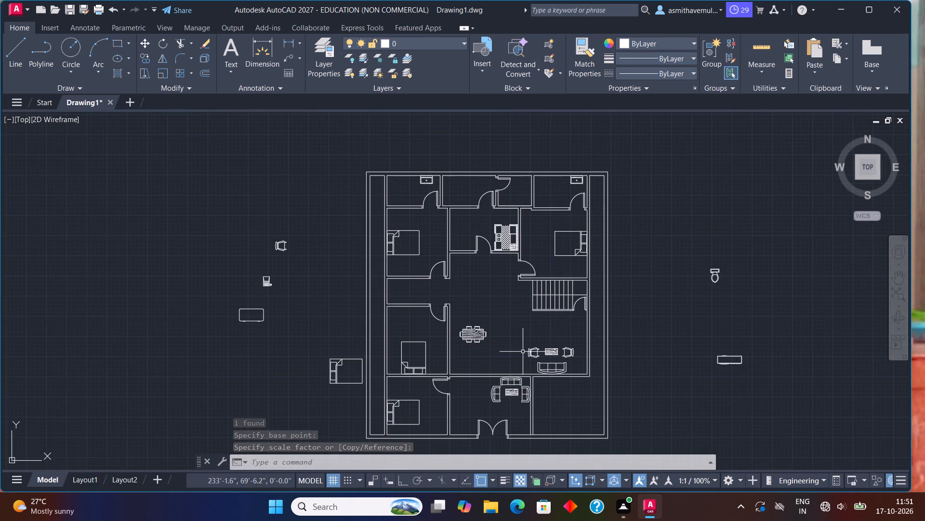
middle_drag(523, 351, 485, 285)
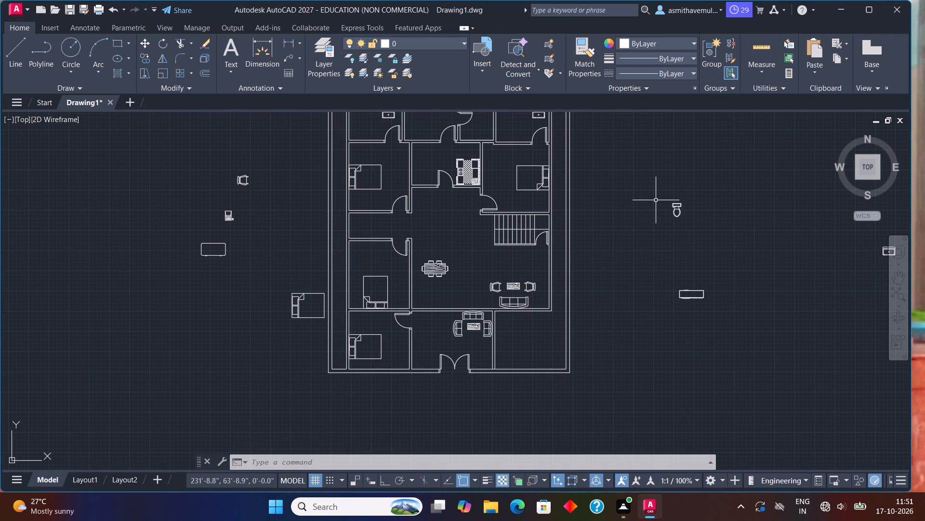
middle_drag(653, 200, 598, 228)
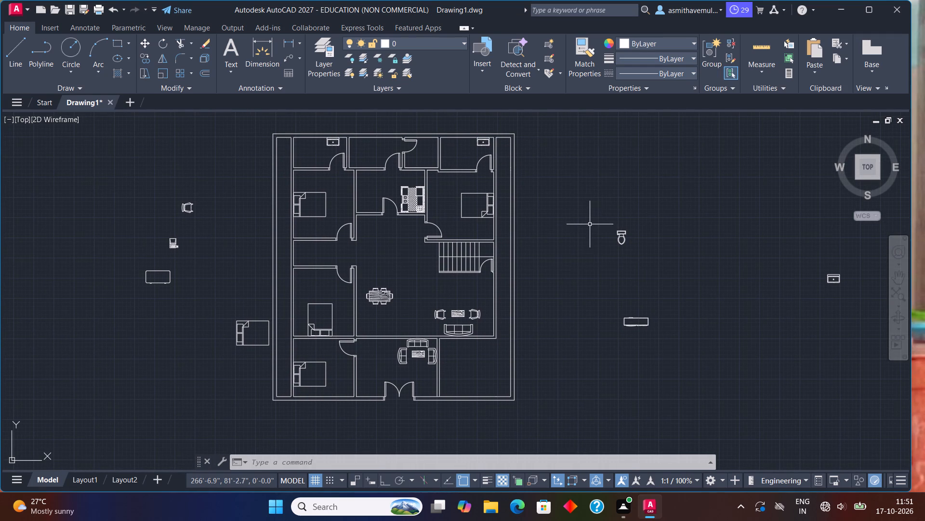
click(619, 234)
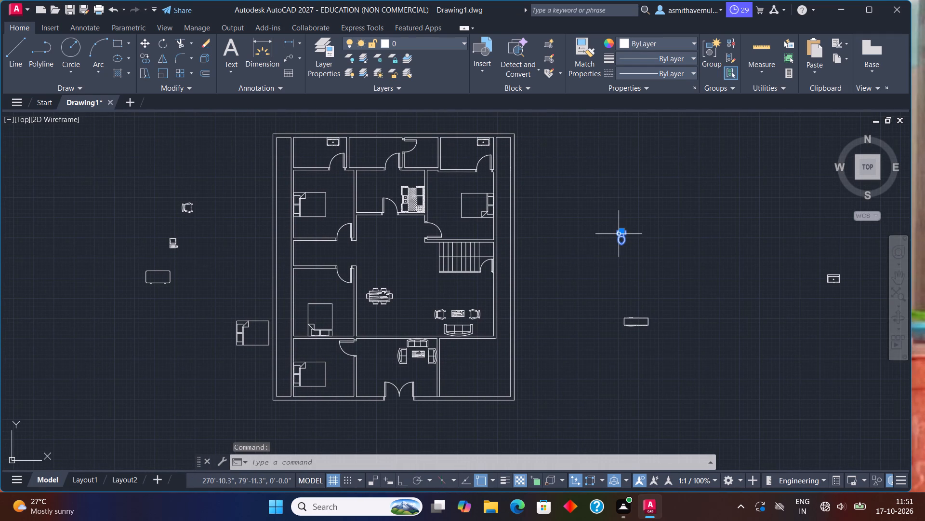
key(c)
key(o)
key(p)
key(y)
key(Return)
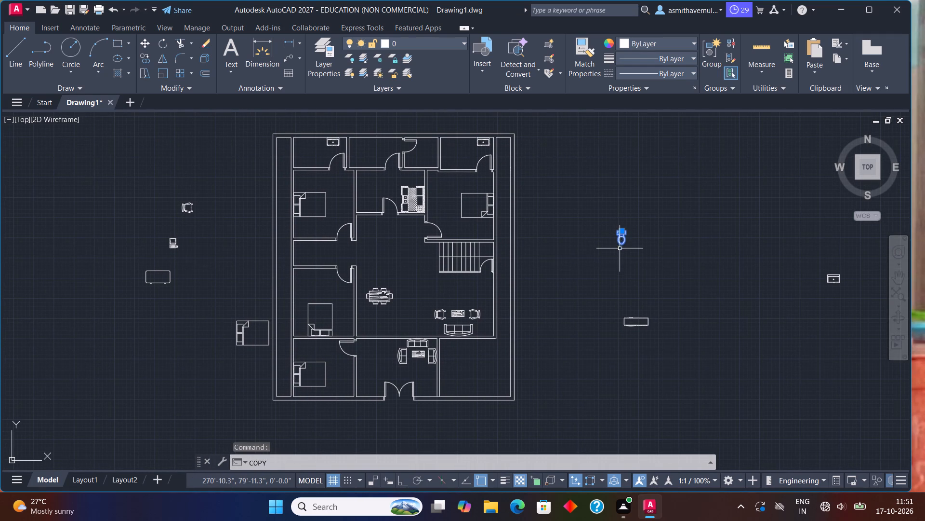
scroll(620, 248, up, 1)
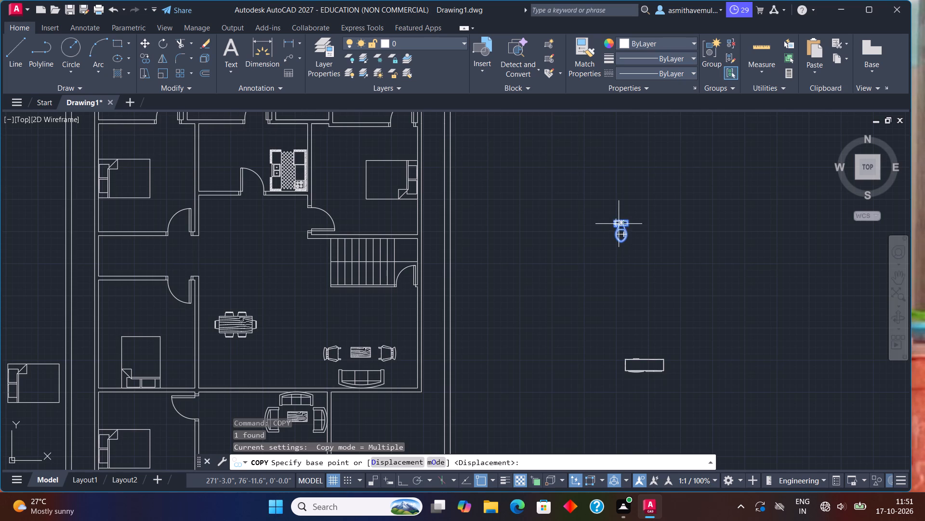
click(622, 218)
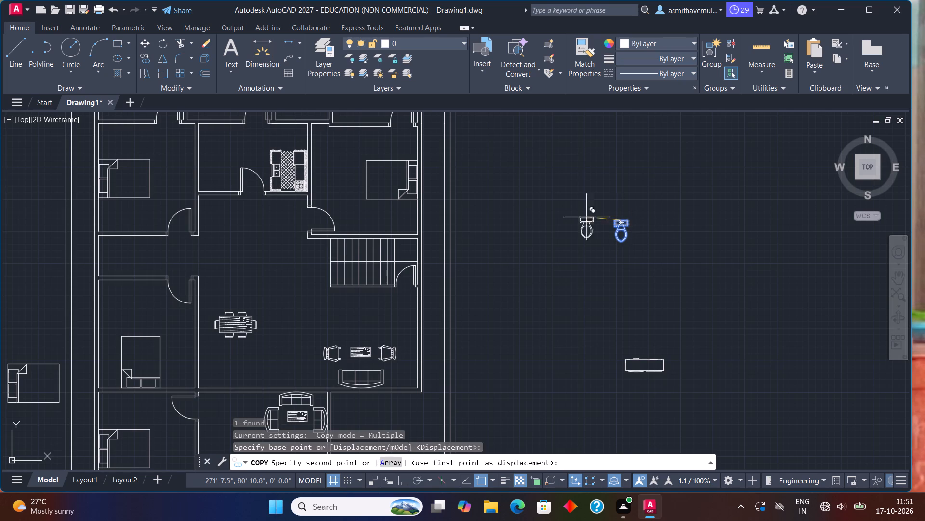
middle_drag(381, 186, 583, 452)
scroll(329, 345, up, 1)
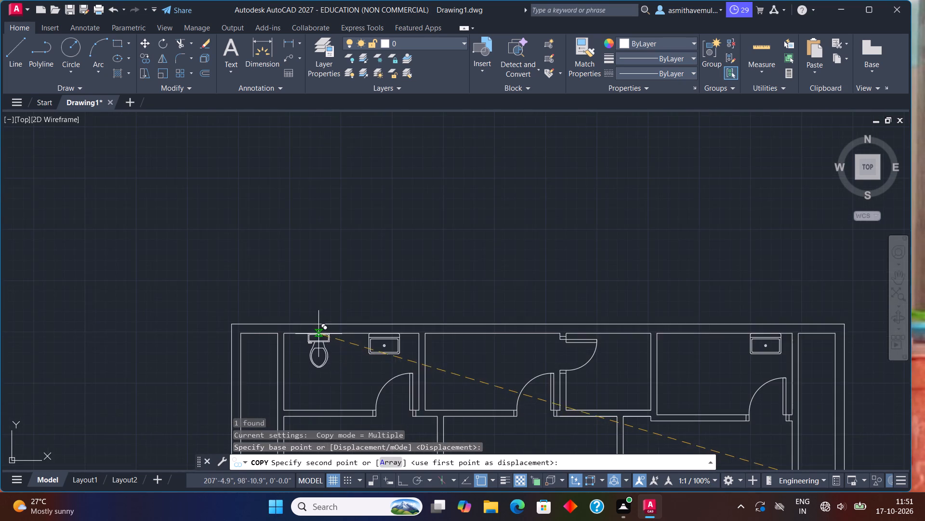
scroll(318, 334, up, 3)
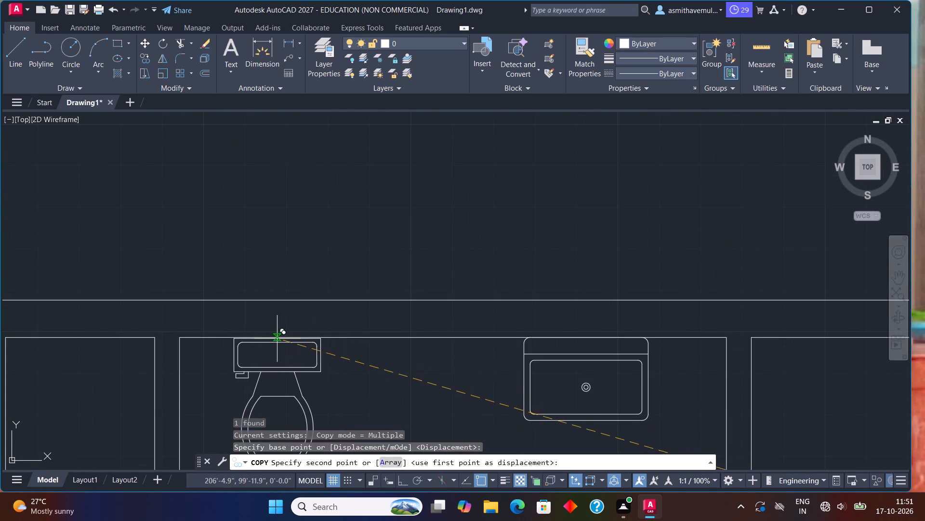
scroll(288, 340, up, 1)
click(308, 337)
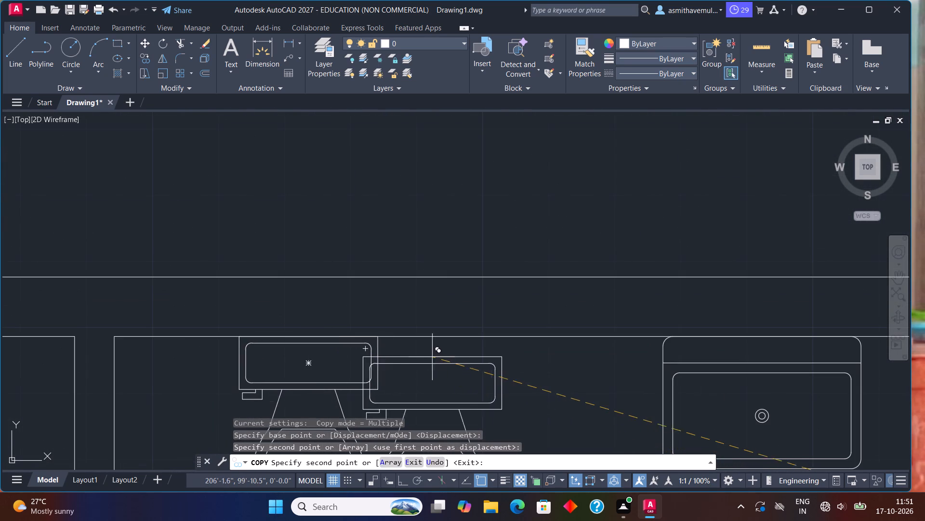
Place another copy of the toilet on the north wall of the northeast corner room, near its west wall, and end the Copy command.
scroll(436, 357, down, 3)
middle_drag(589, 372, 289, 295)
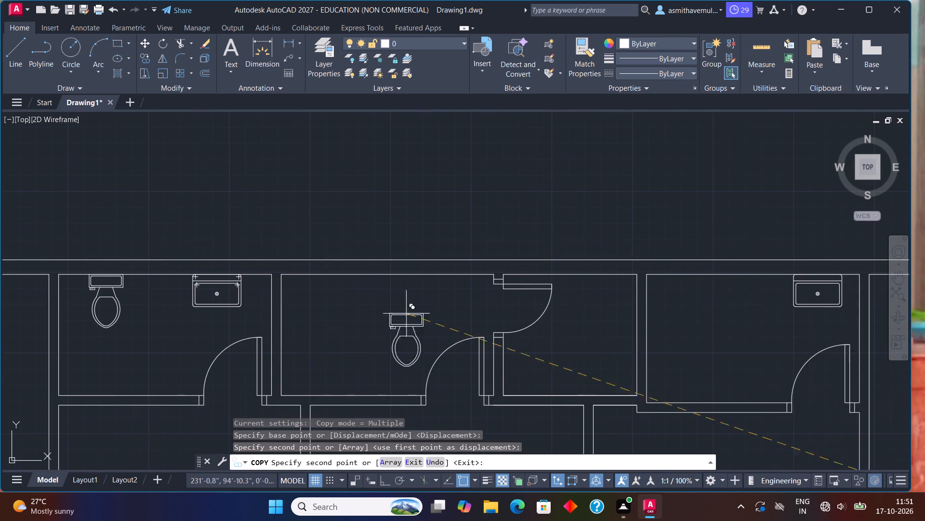
middle_drag(709, 312, 505, 302)
scroll(504, 302, up, 1)
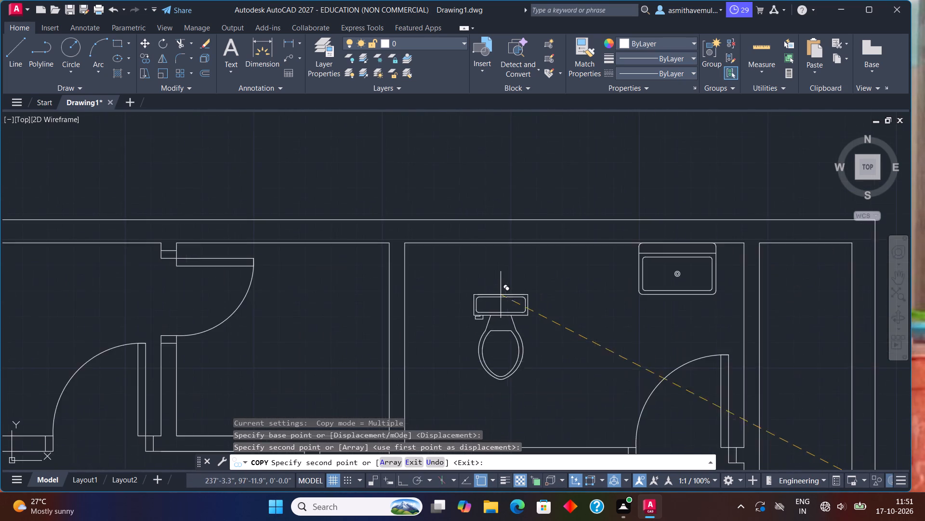
scroll(491, 279, up, 1)
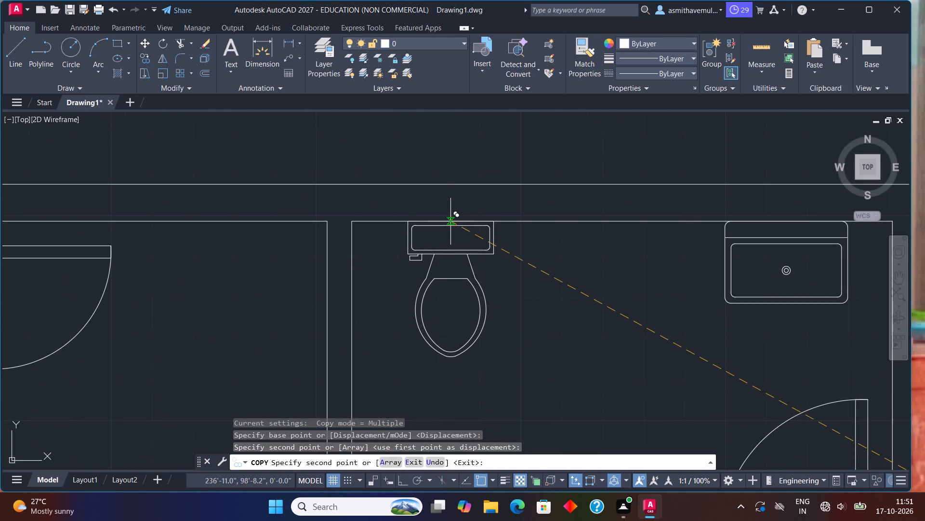
click(450, 221)
key(Escape)
scroll(468, 274, down, 2)
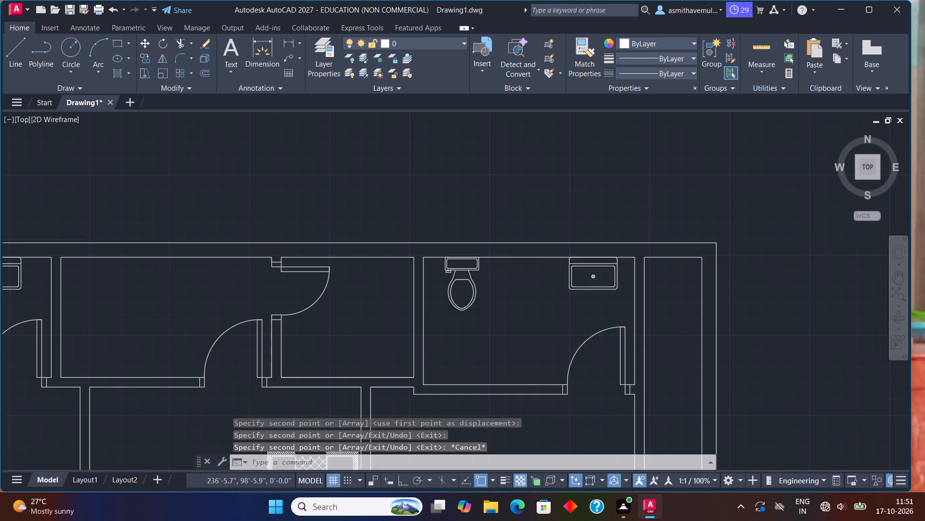
scroll(470, 284, down, 2)
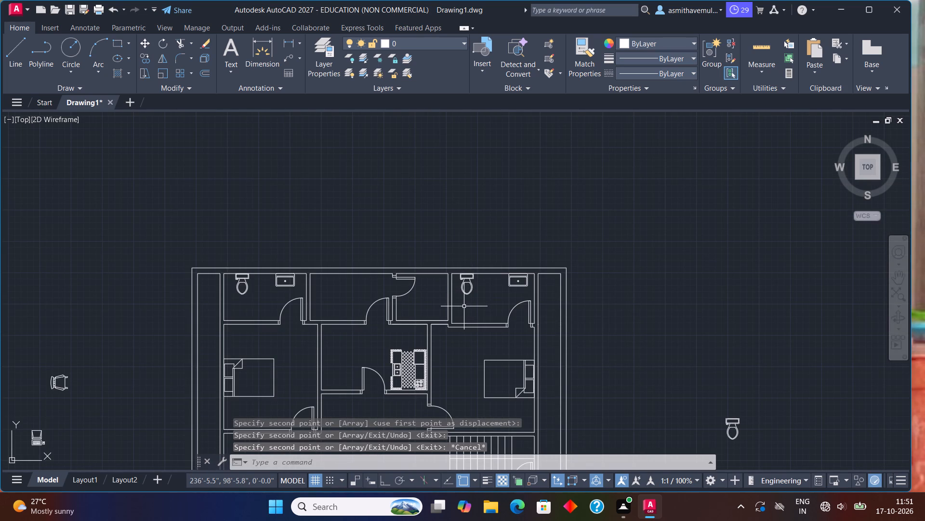
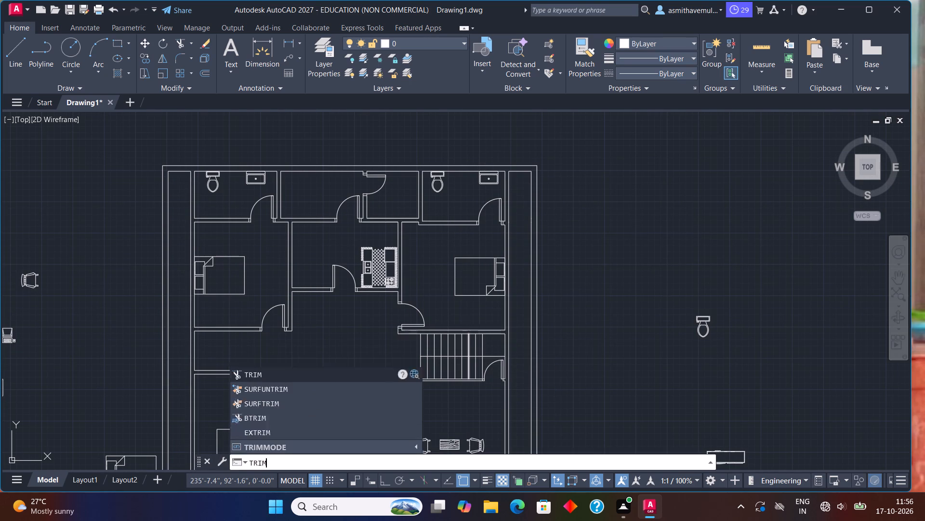
Trim off the part of the staircase's horizontal middle line that extends east past the last tread to the wall.
key(Return)
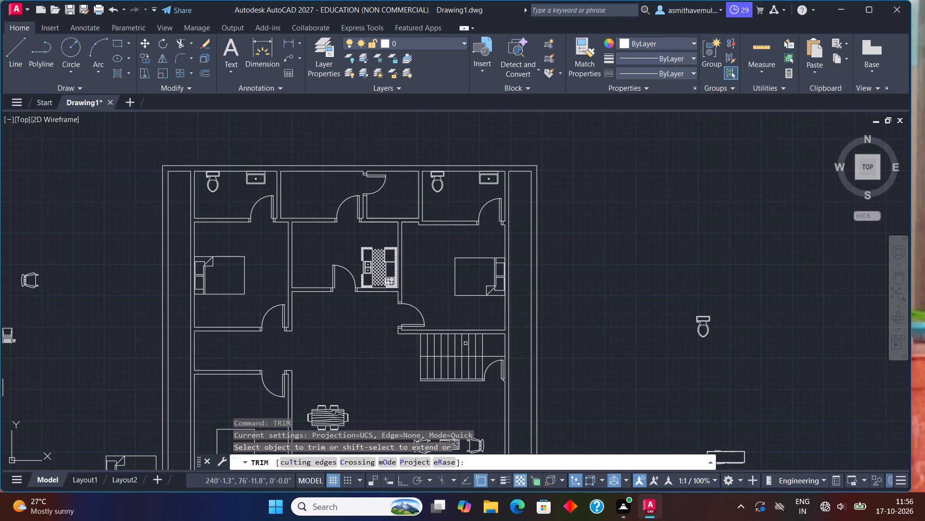
scroll(485, 373, up, 1)
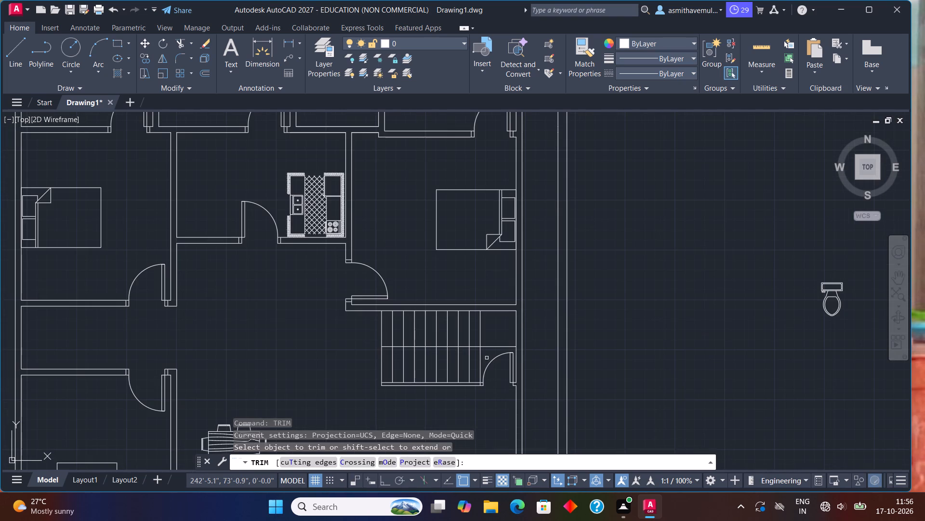
click(487, 348)
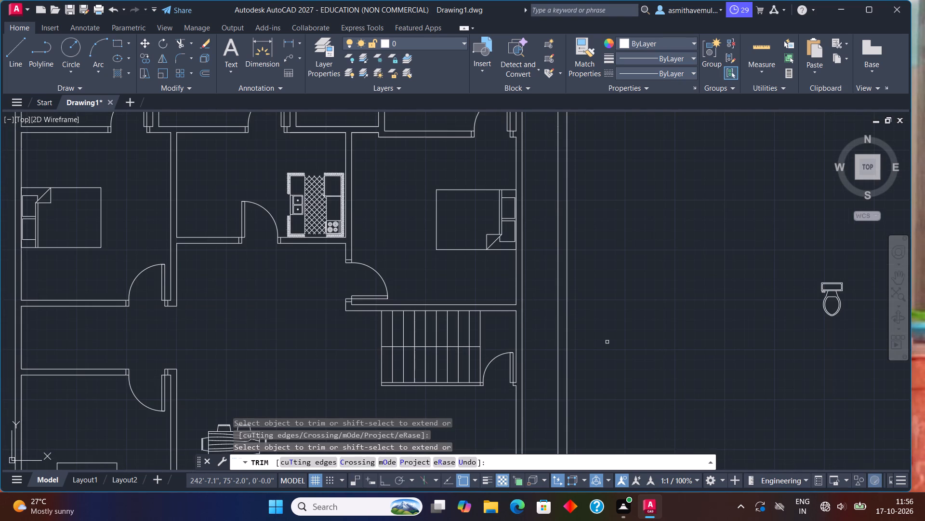
key(Escape)
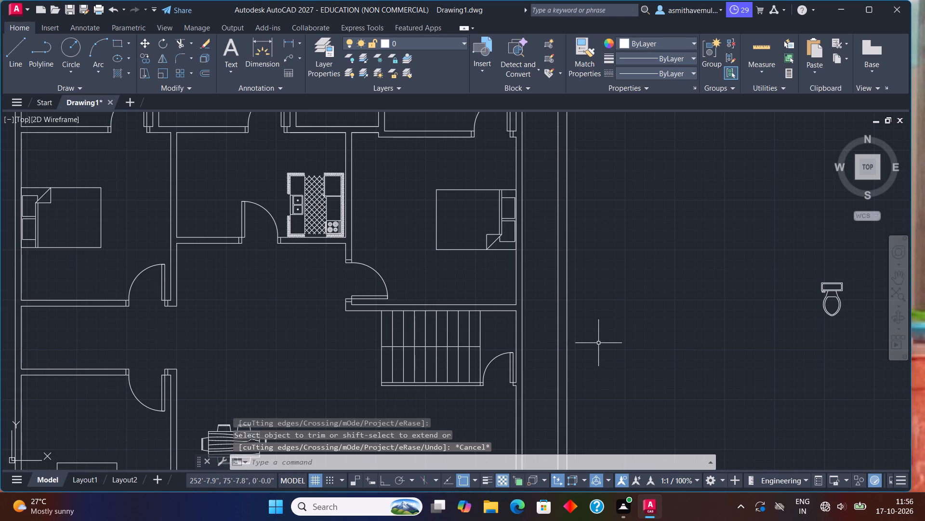
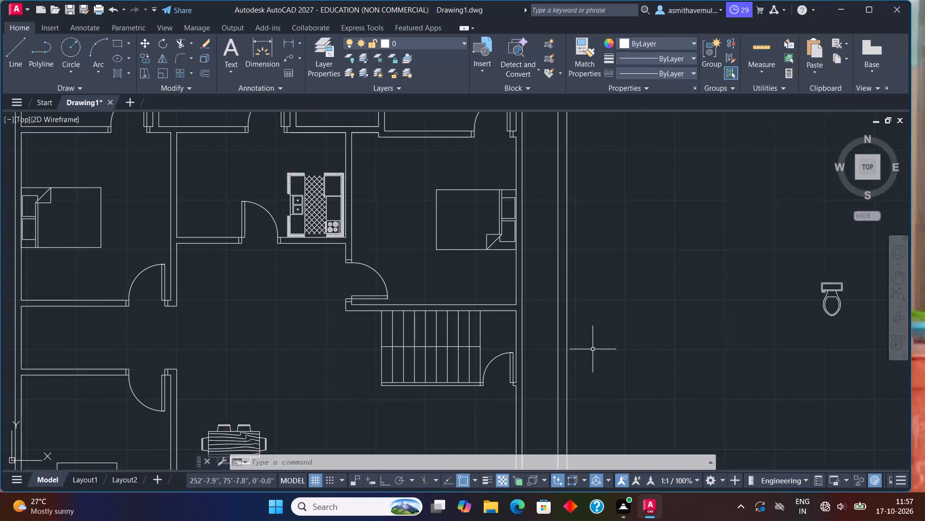
Copy the sink from the northeast bathroom to the north wall of the small room east of the staircase.
scroll(756, 303, down, 2)
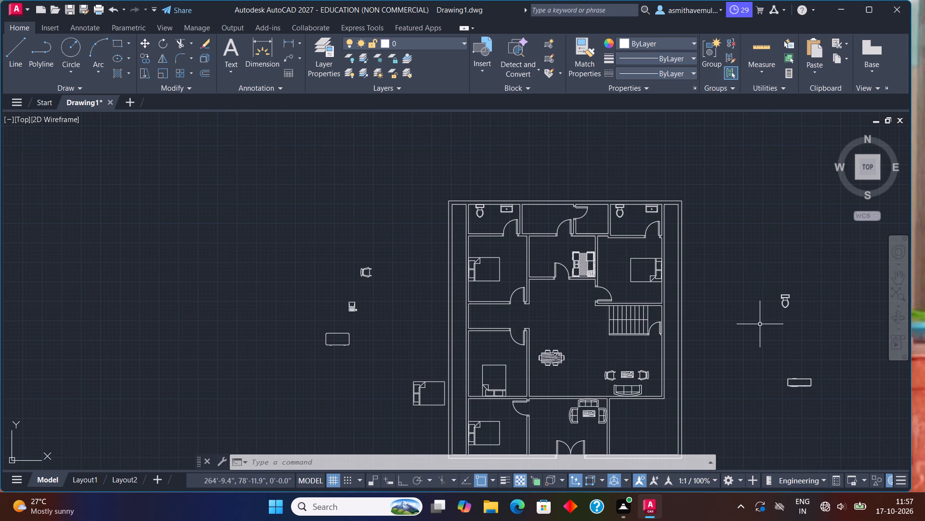
click(647, 211)
key(c)
text(OP)
key(y)
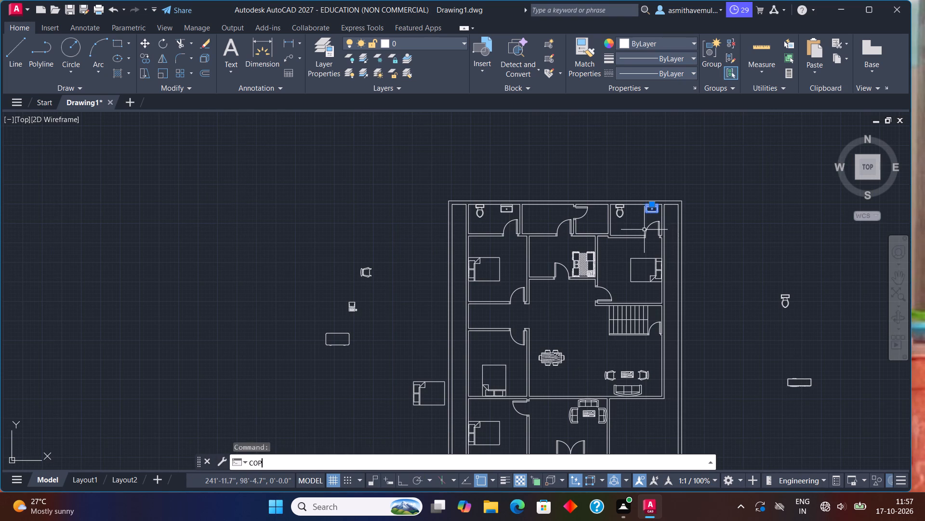
key(Return)
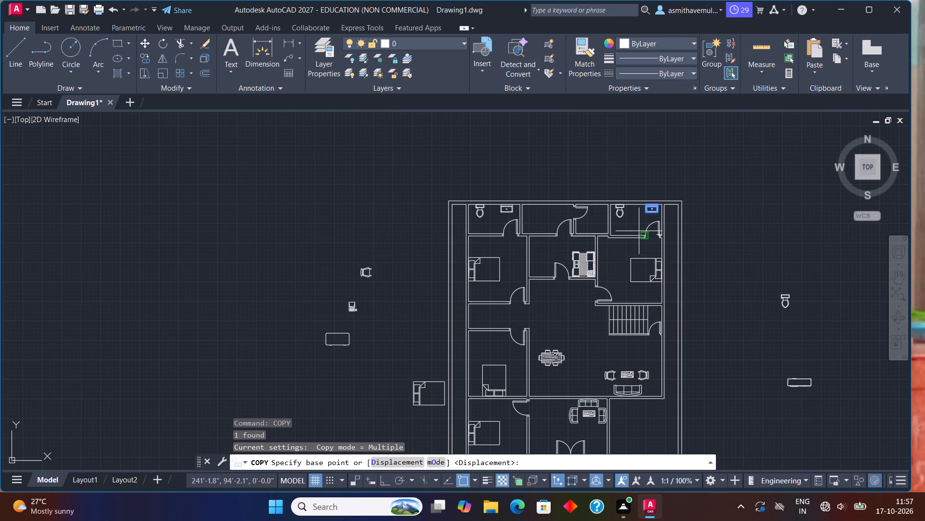
scroll(641, 230, up, 2)
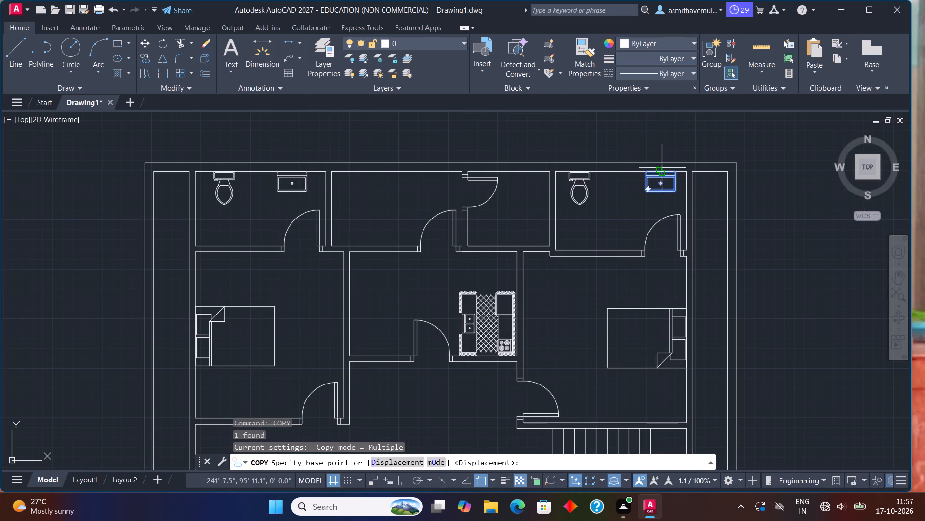
click(661, 172)
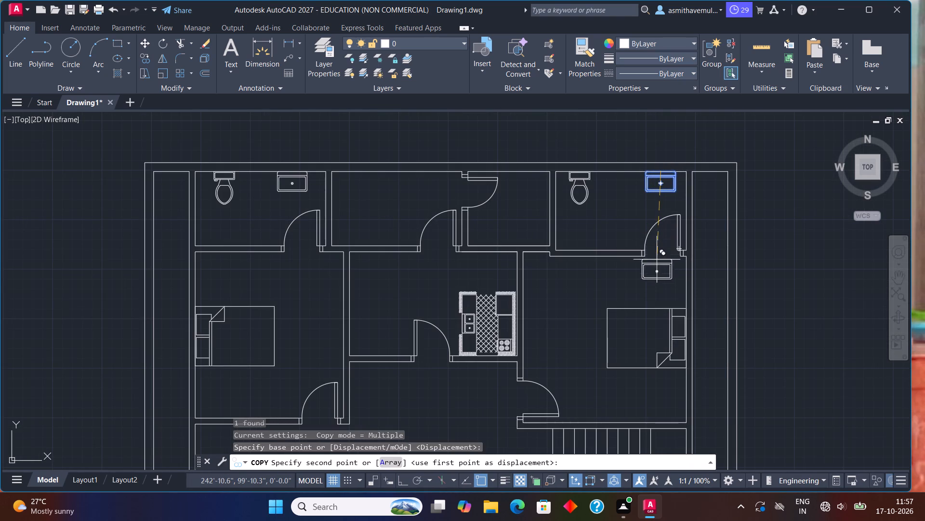
scroll(653, 315, down, 1)
middle_drag(651, 353, 525, 219)
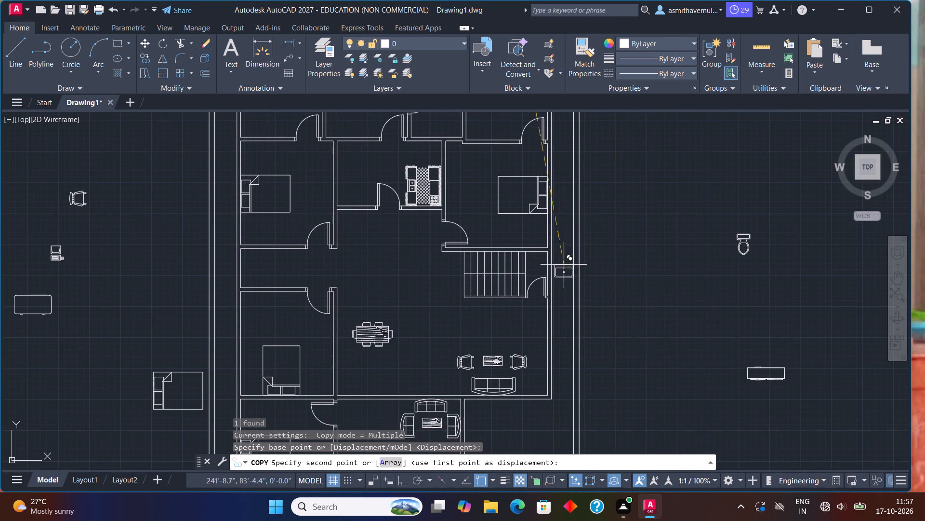
scroll(555, 262, up, 2)
scroll(517, 251, up, 2)
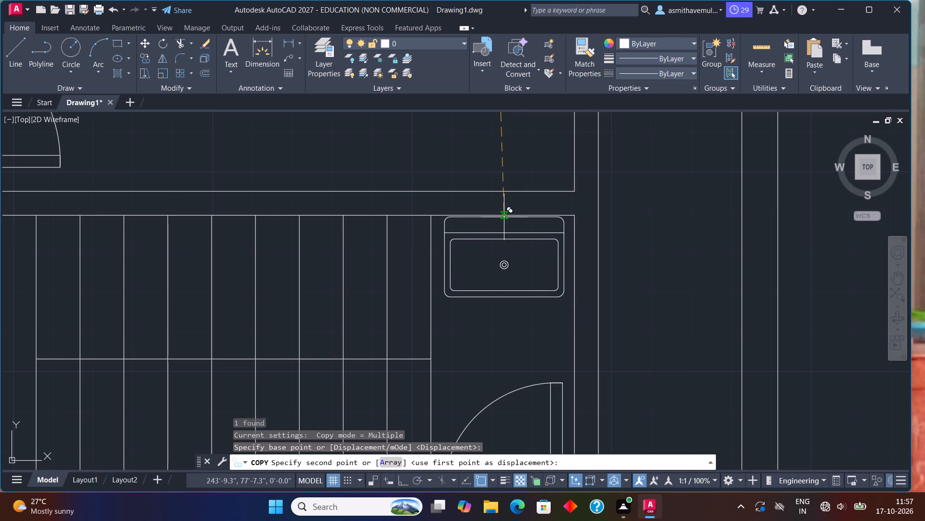
click(506, 215)
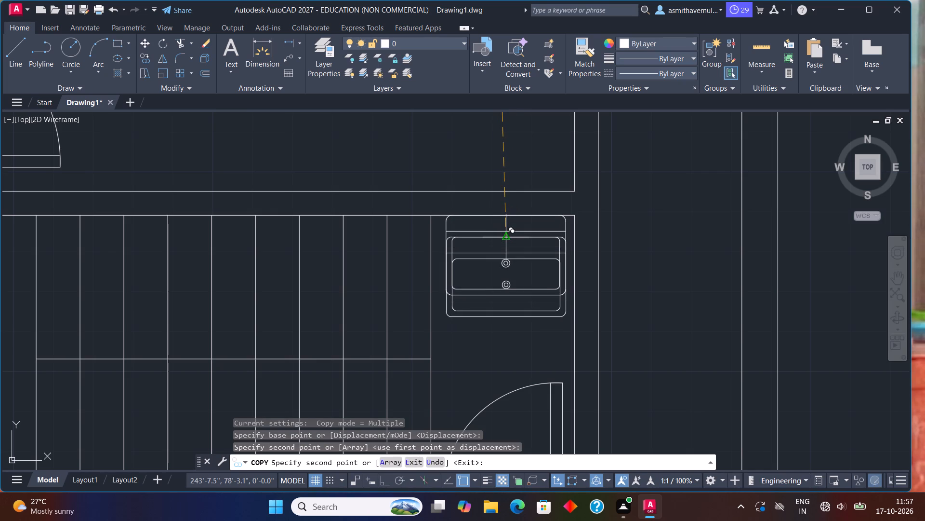
key(Escape)
Erase the spare furniture and fixture blocks lying outside the house on its east and west sides.
scroll(505, 240, down, 5)
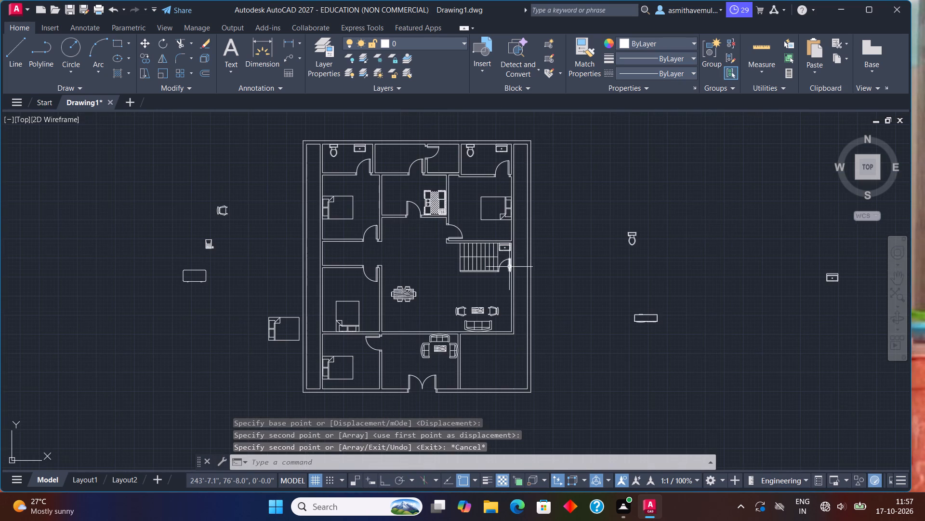
middle_drag(509, 267, 525, 261)
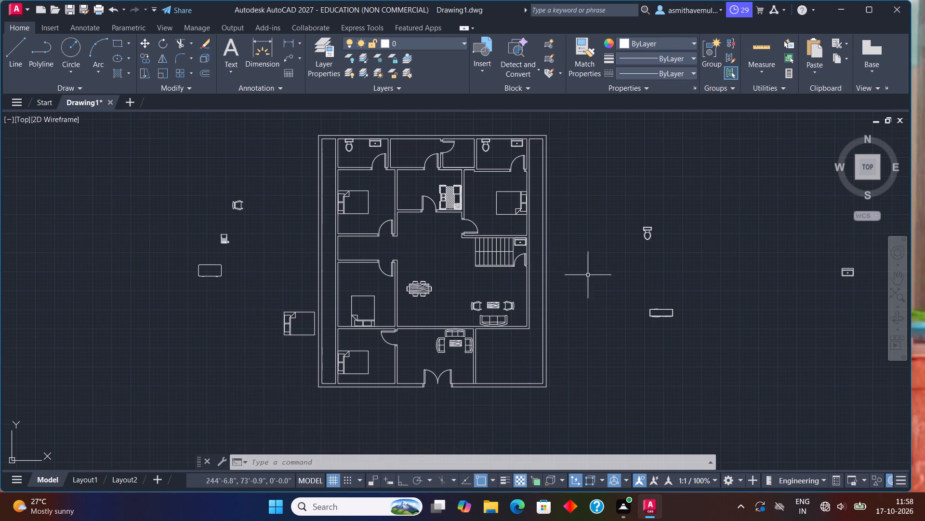
drag(691, 199, 754, 359)
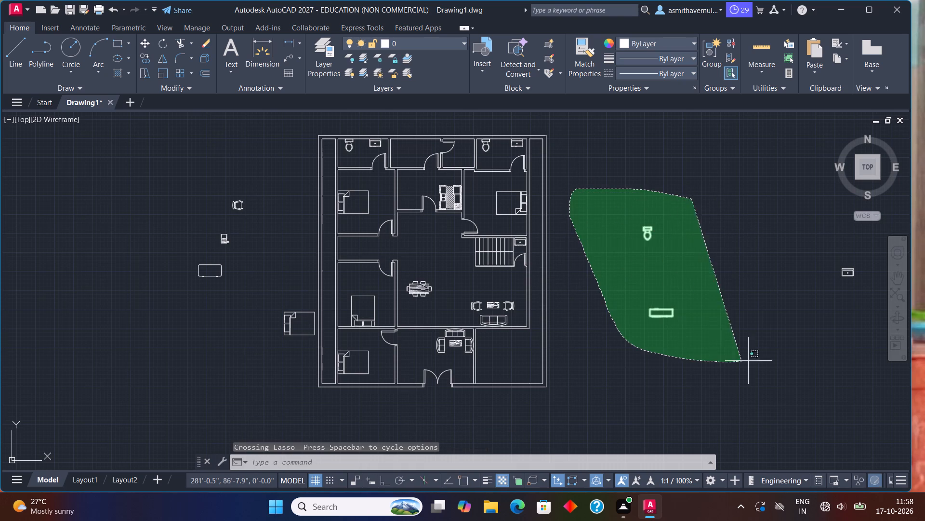
drag(754, 359, 864, 277)
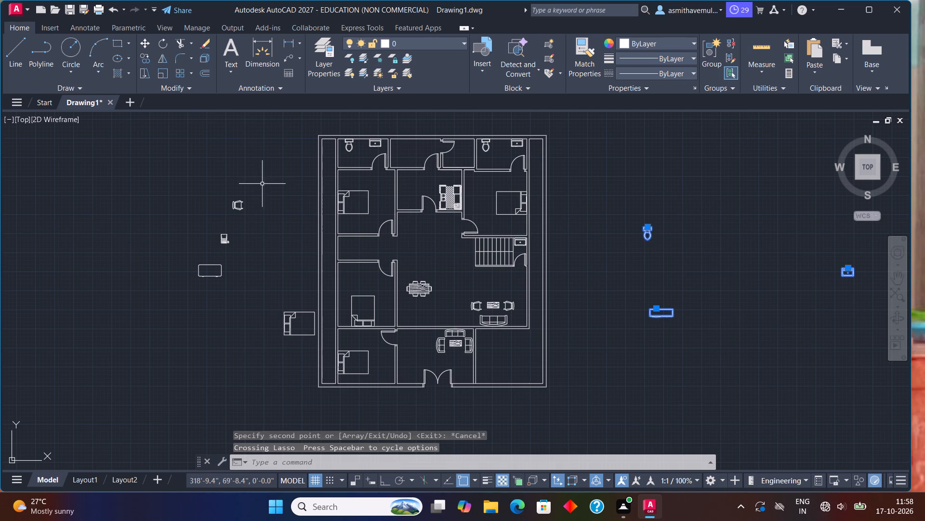
drag(262, 184, 304, 344)
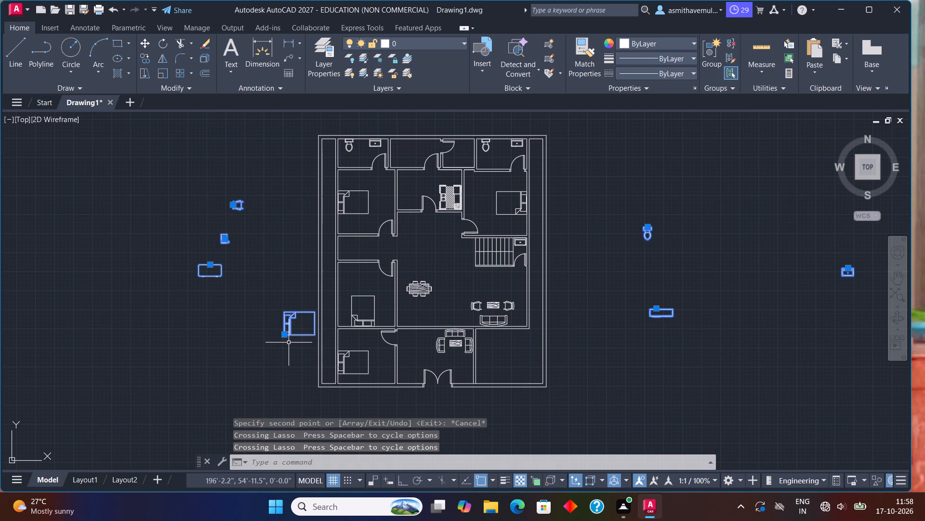
key(Delete)
Draw a rectangle 3' long and 9" wide in the empty space east of the house.
text(REC)
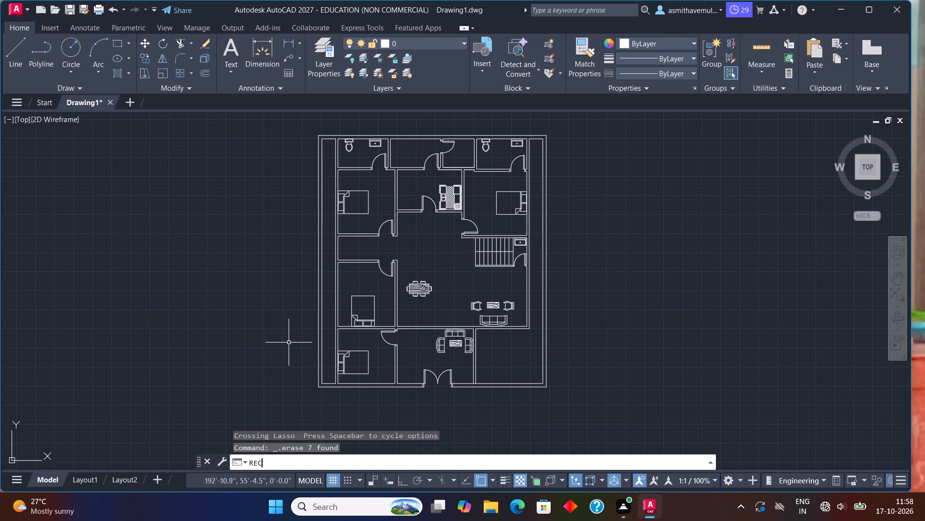
key(Return)
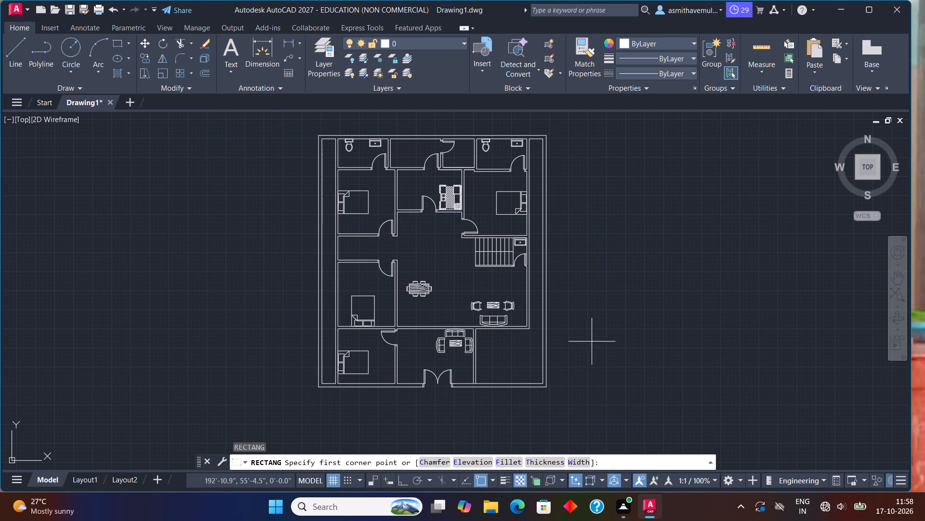
drag(594, 337, 597, 331)
key(d)
key(Return)
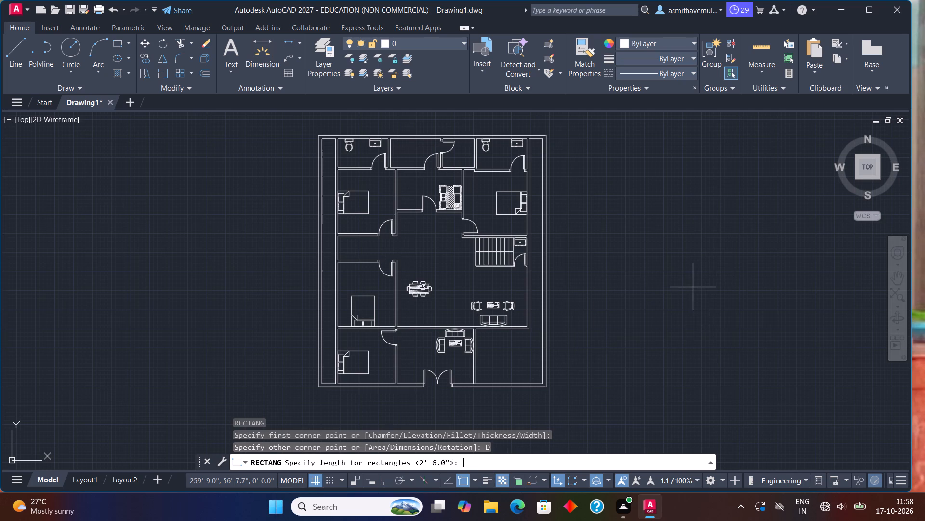
key(3)
key(apostrophe)
key(Return)
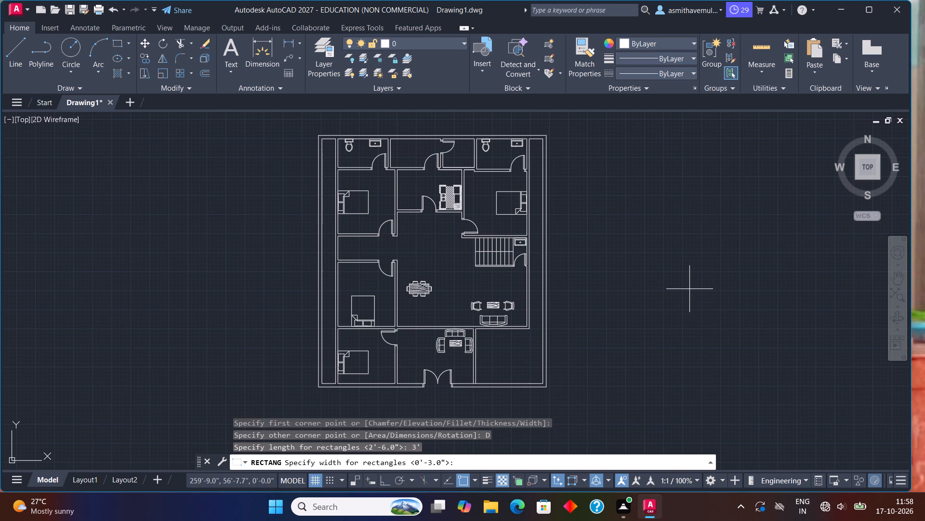
text(9")
key(Return)
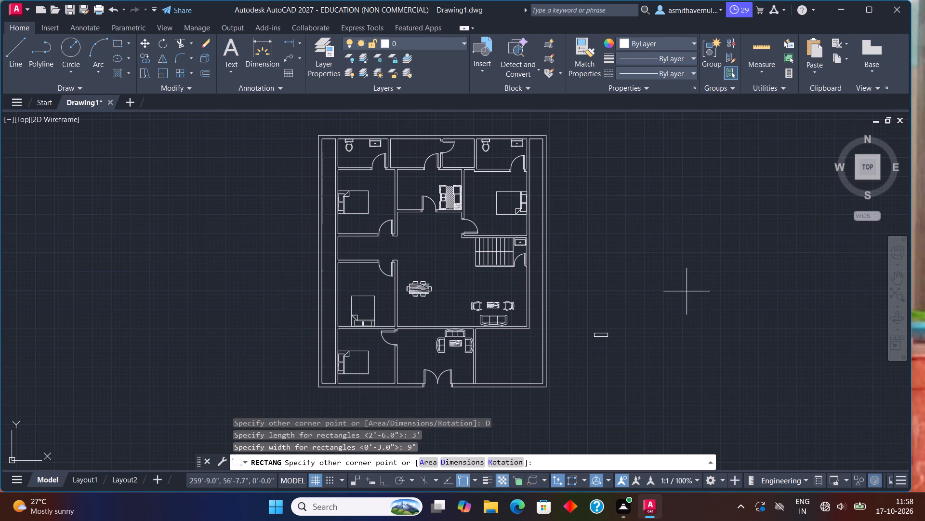
click(635, 318)
Select the 3' by 9" rectangle east of the house.
scroll(597, 343, up, 2)
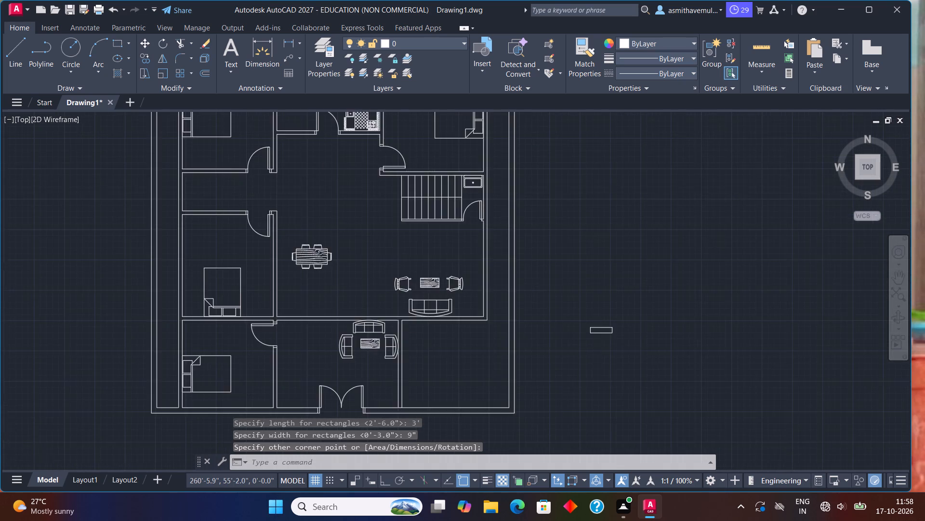
scroll(597, 335, up, 2)
click(597, 322)
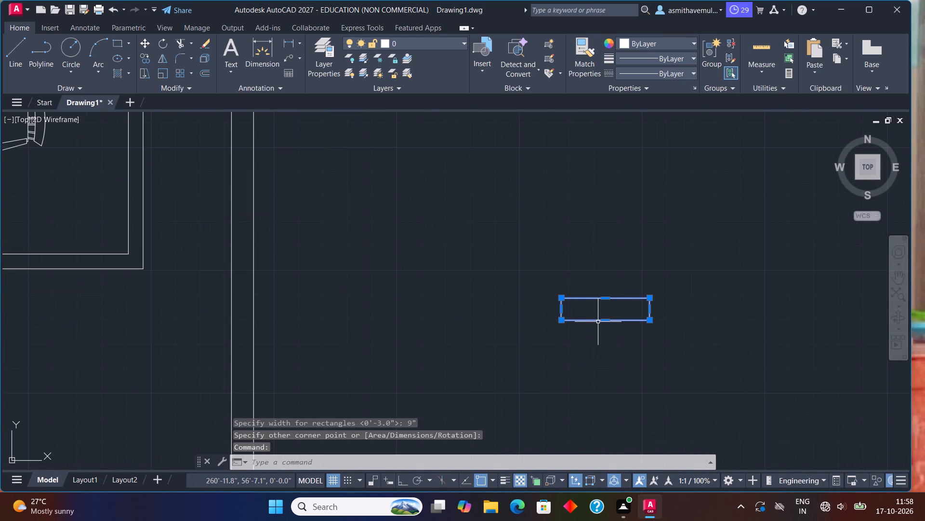
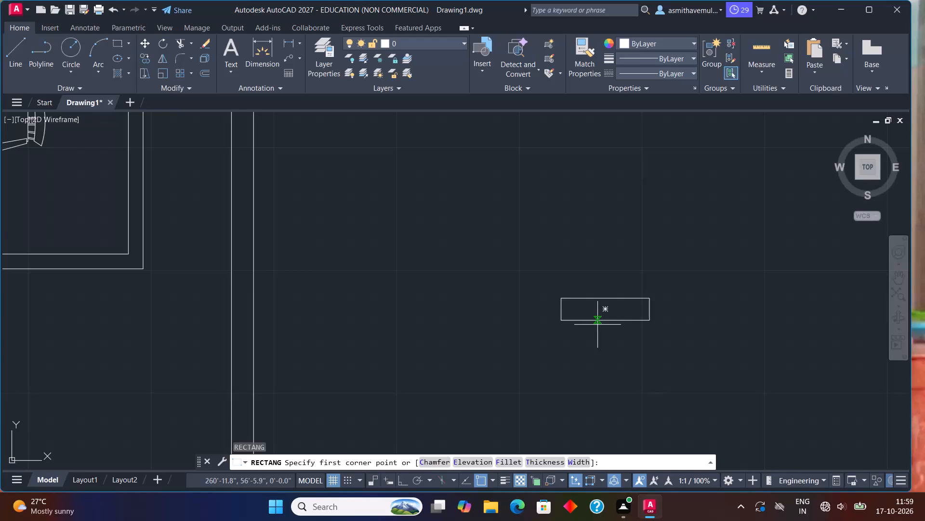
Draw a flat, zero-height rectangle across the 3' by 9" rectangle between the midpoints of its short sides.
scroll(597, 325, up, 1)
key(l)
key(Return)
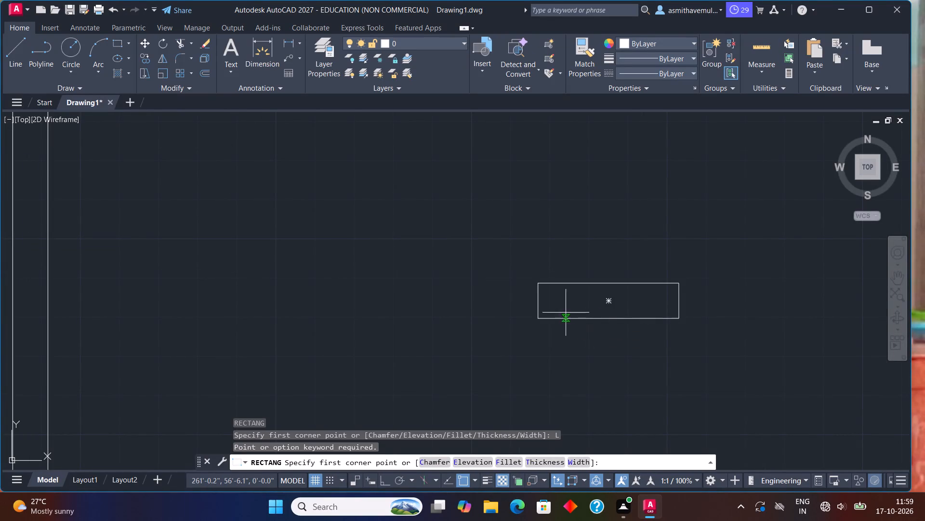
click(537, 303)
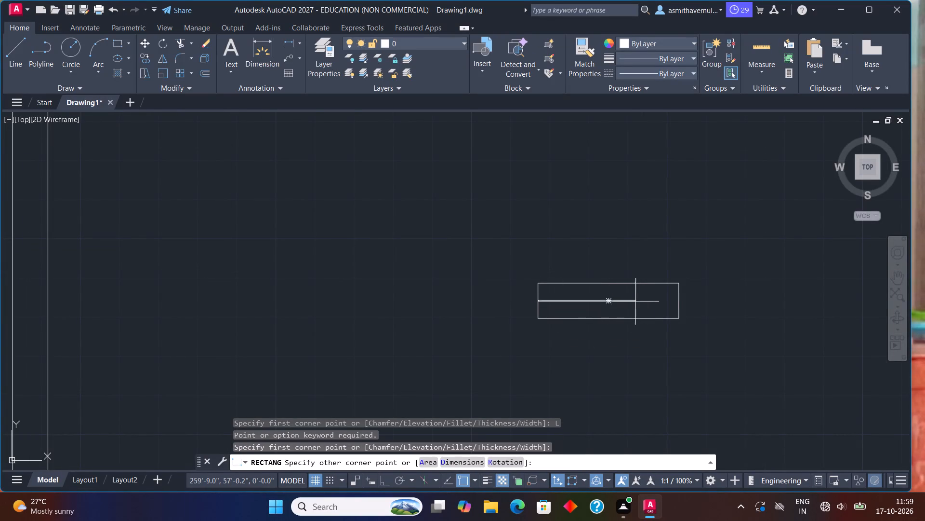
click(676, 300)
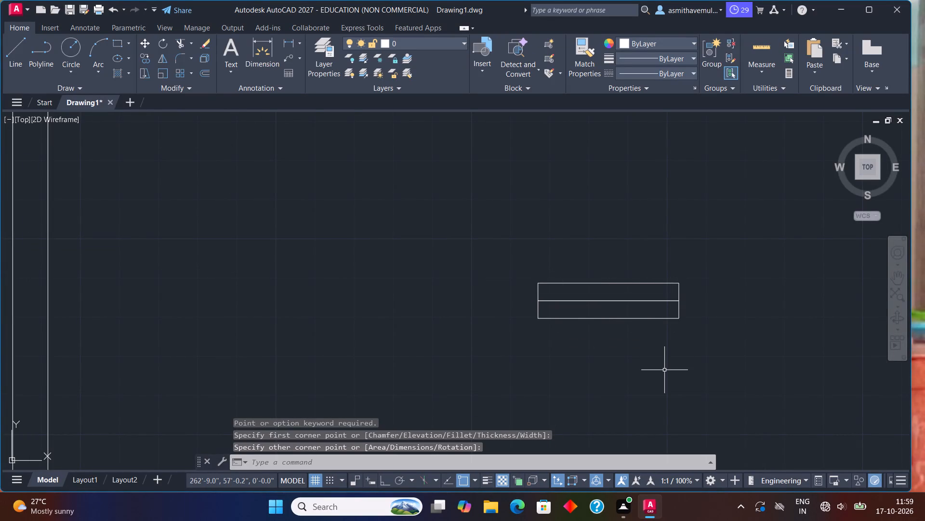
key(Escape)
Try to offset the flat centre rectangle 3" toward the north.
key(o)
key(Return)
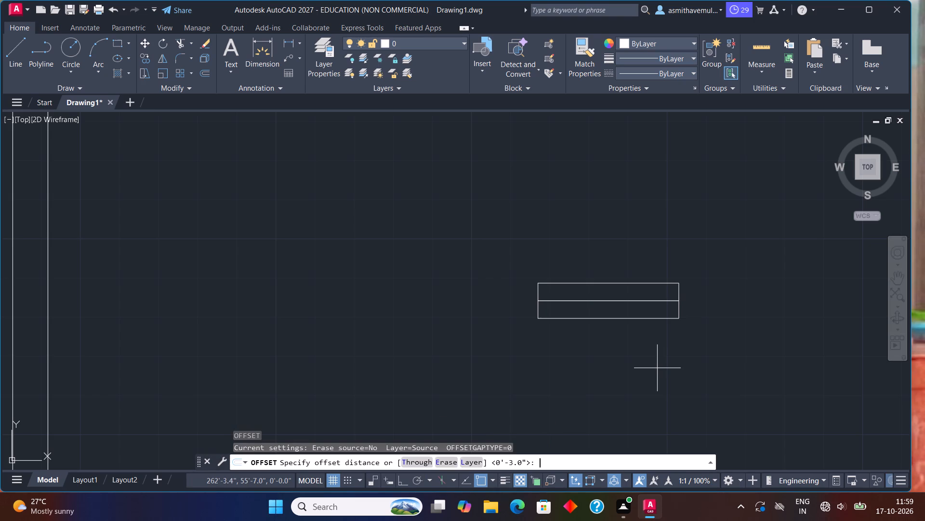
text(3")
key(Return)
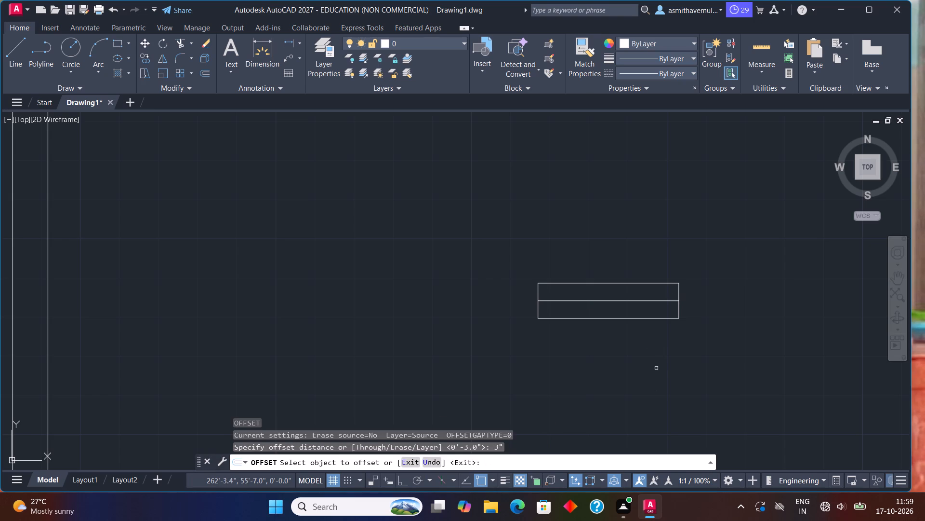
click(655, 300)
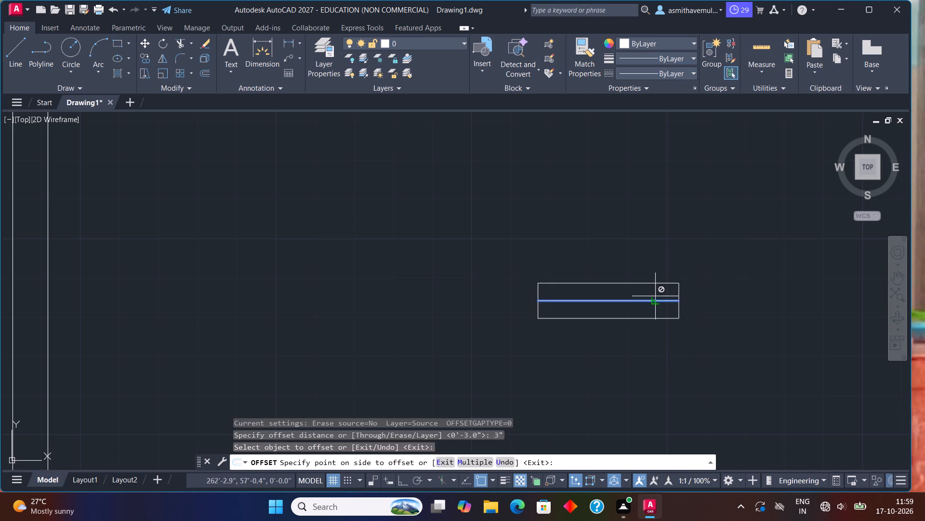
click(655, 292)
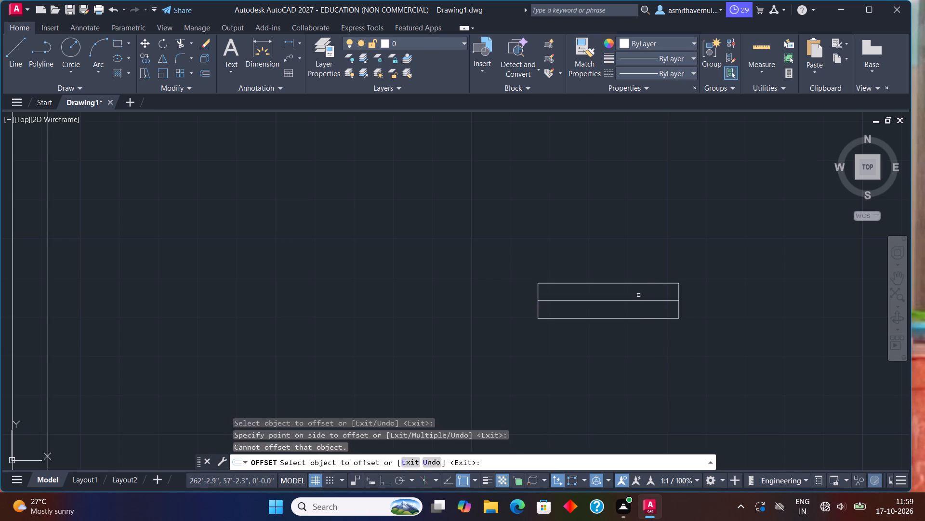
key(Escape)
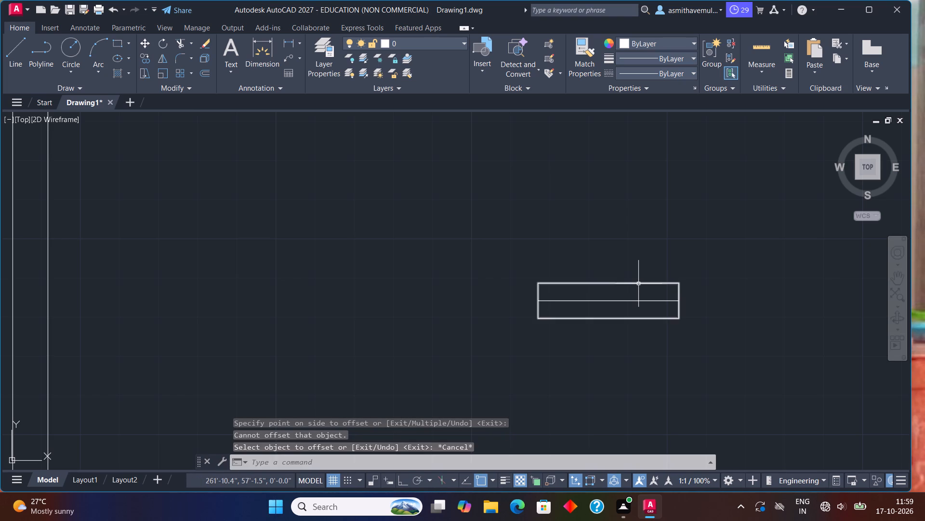
Explode the 3' by 9" rectangle into separate lines.
click(638, 284)
key(x)
key(Return)
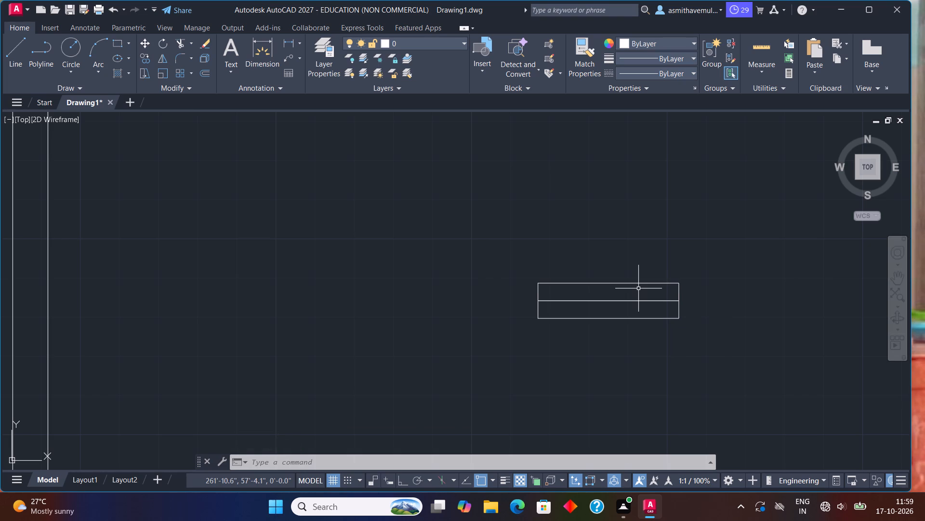
Offset the two short sides of the exploded rectangle outward by 3", one to the east and one to the west.
key(o)
key(Return)
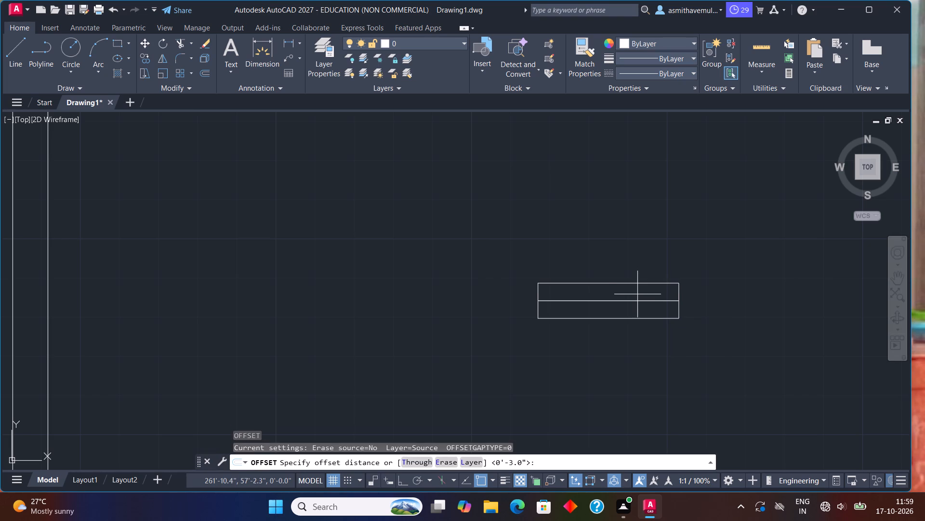
key(3)
key(shift+quotedbl)
key(Return)
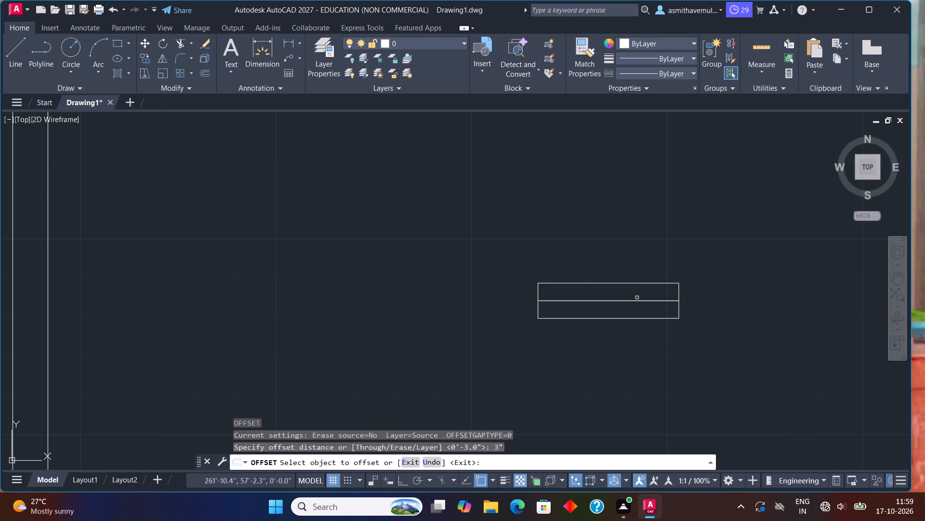
scroll(633, 301, up, 1)
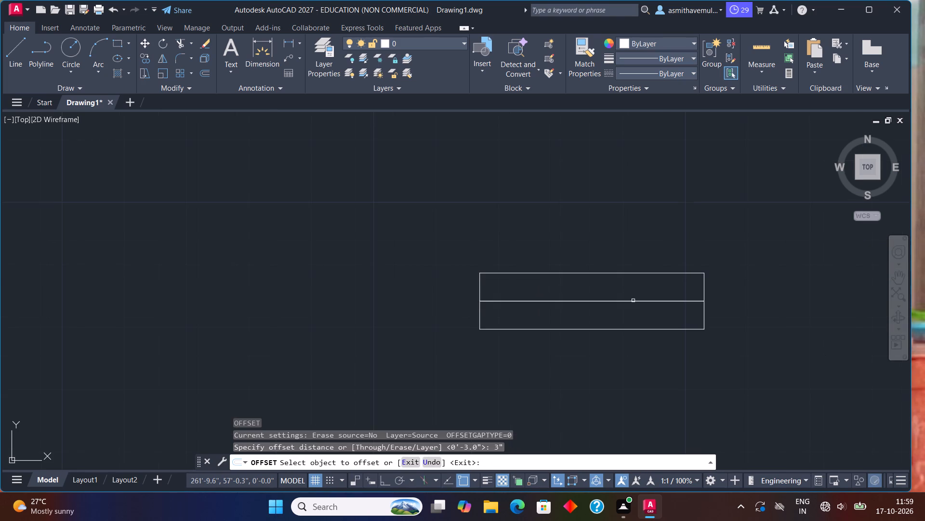
click(632, 301)
click(631, 296)
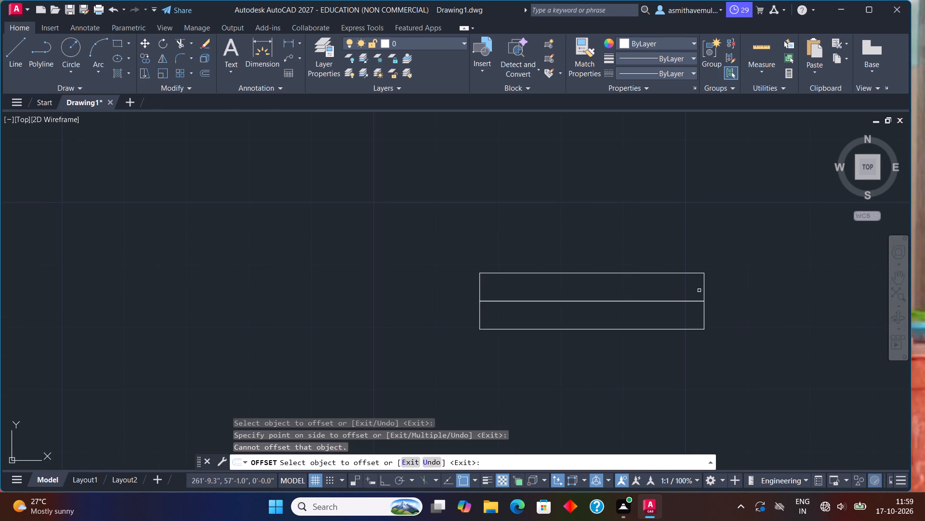
click(703, 290)
click(743, 283)
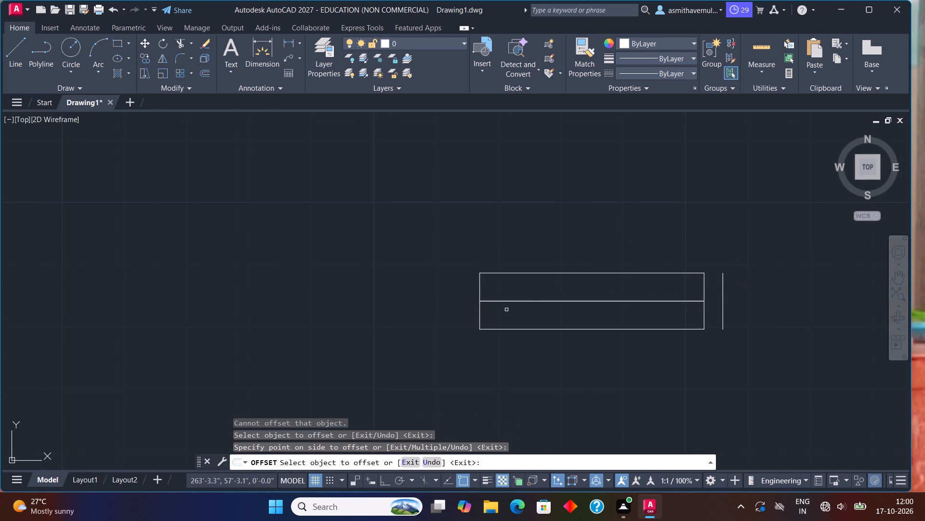
click(479, 308)
click(457, 307)
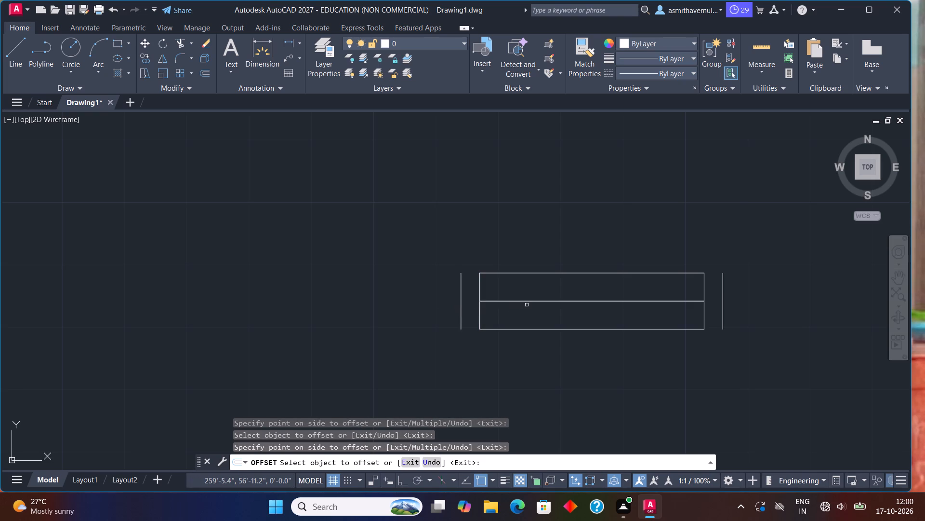
click(531, 301)
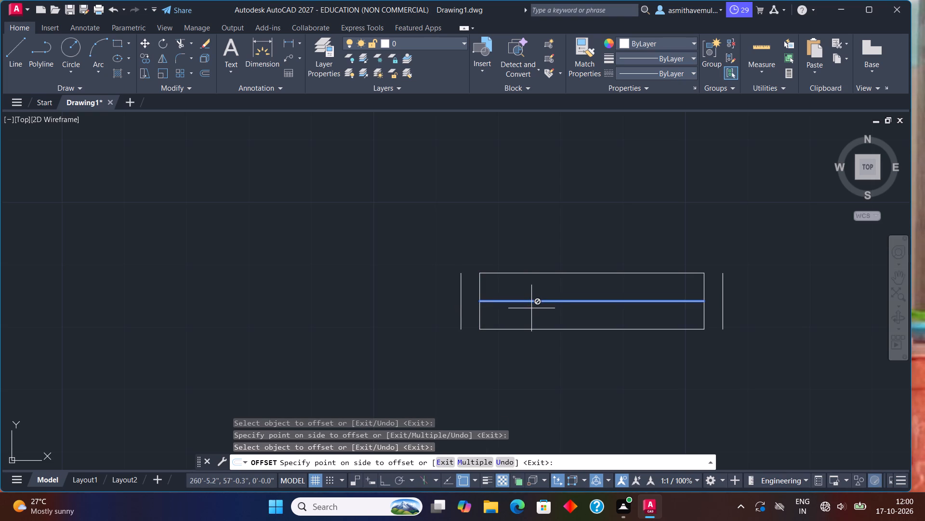
key(Escape)
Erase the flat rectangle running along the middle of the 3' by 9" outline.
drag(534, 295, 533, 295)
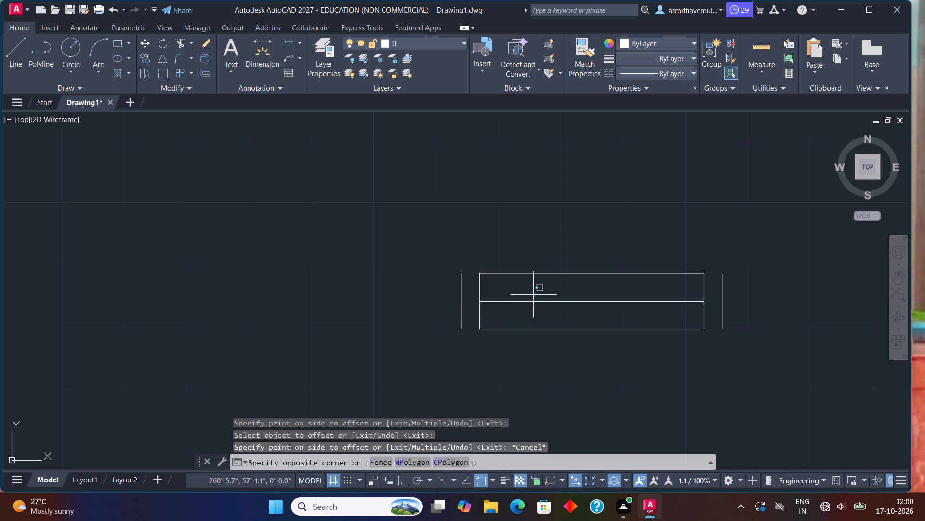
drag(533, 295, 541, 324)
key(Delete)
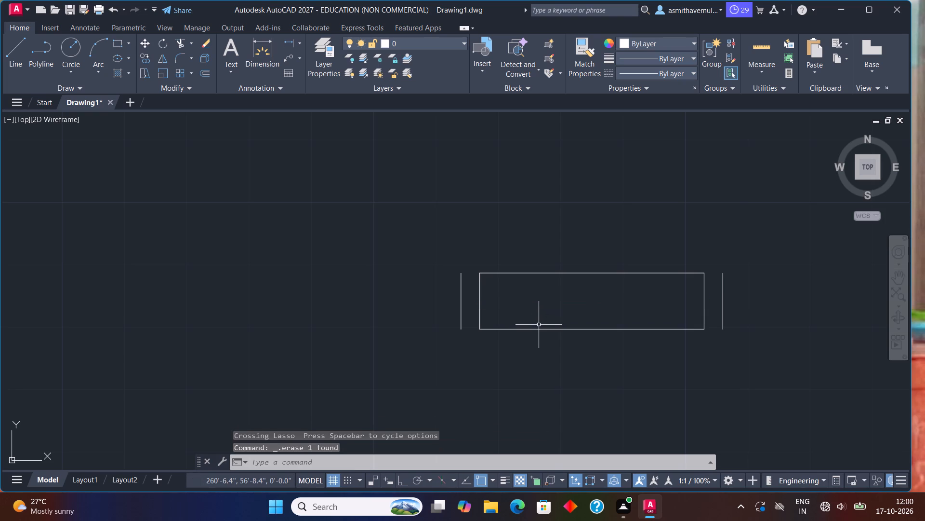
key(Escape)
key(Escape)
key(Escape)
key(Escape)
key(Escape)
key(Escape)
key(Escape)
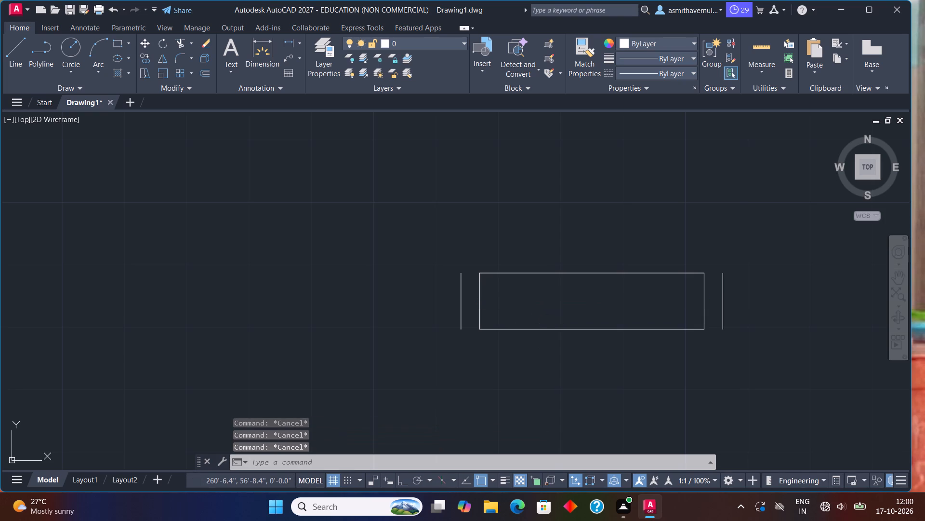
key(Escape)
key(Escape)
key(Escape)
Draw a horizontal centre line joining the midpoints of the outline's two short sides.
key(l)
key(Return)
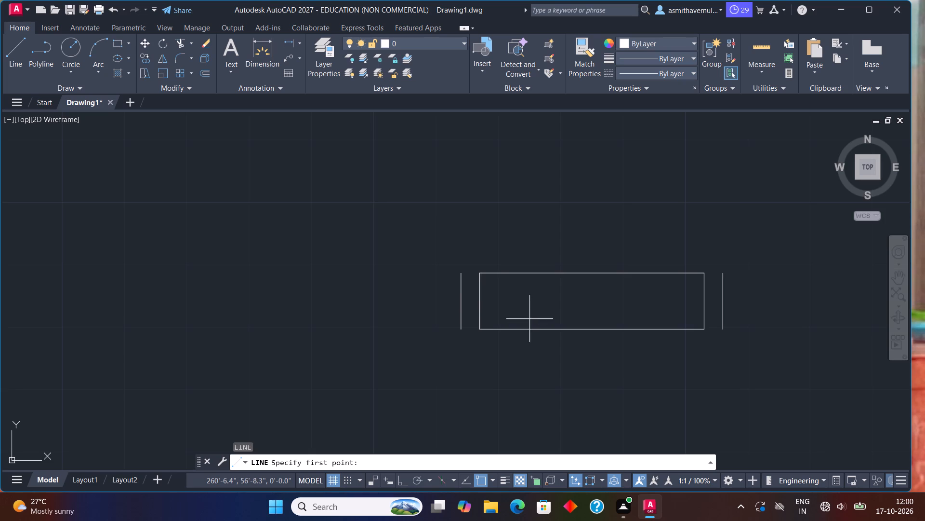
click(479, 299)
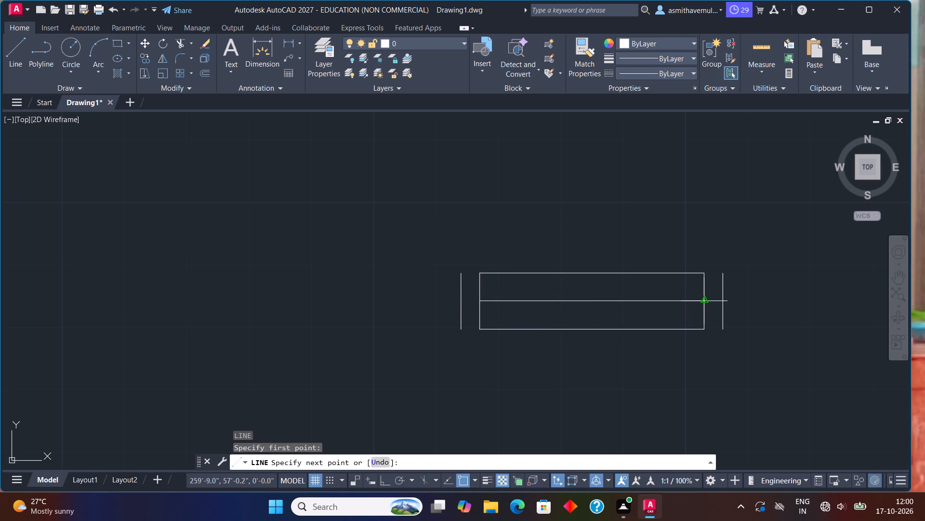
click(705, 302)
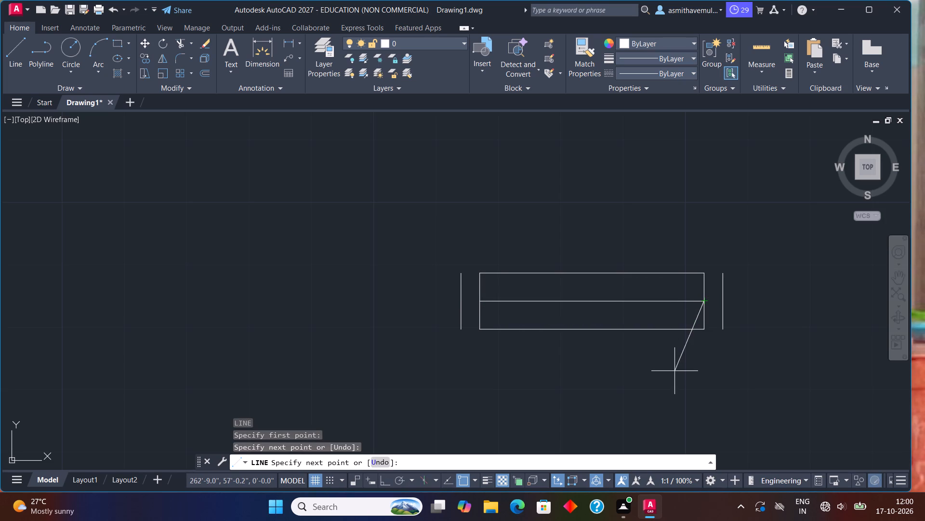
key(Escape)
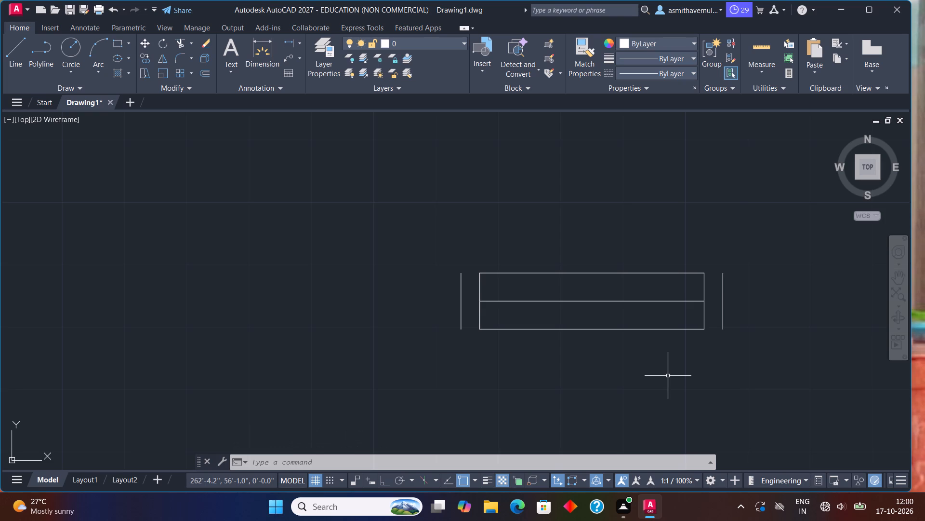
Offset the centre line 3" toward the outline's north edge.
key(o)
key(Return)
key(3)
key(shift+quotedbl)
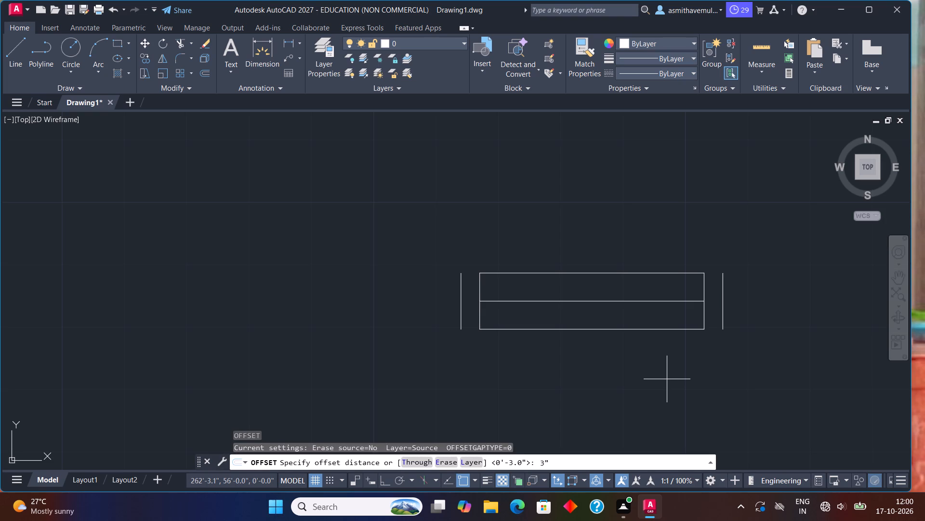
key(Return)
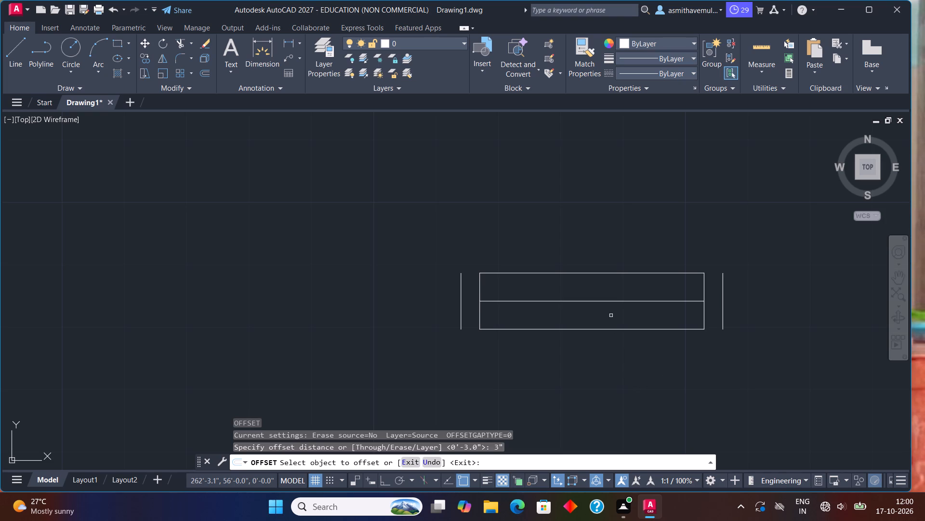
click(611, 302)
click(611, 291)
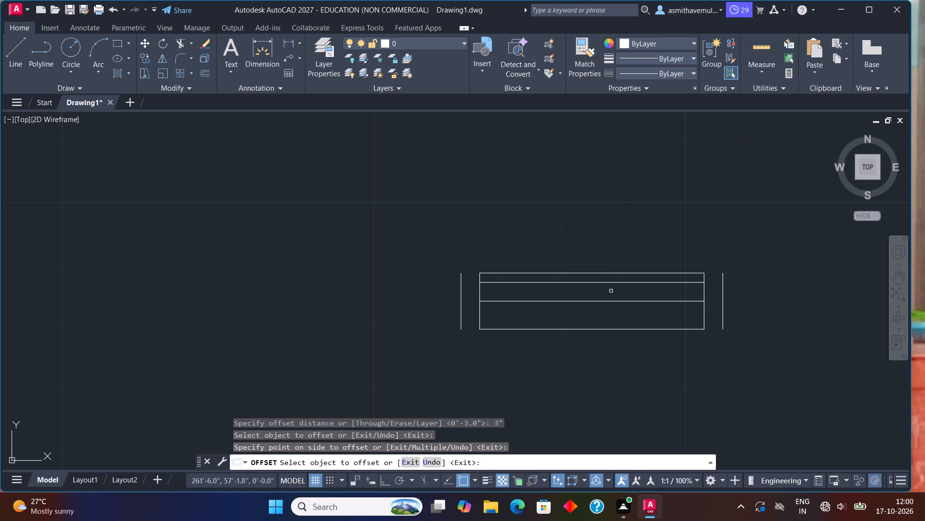
key(Escape)
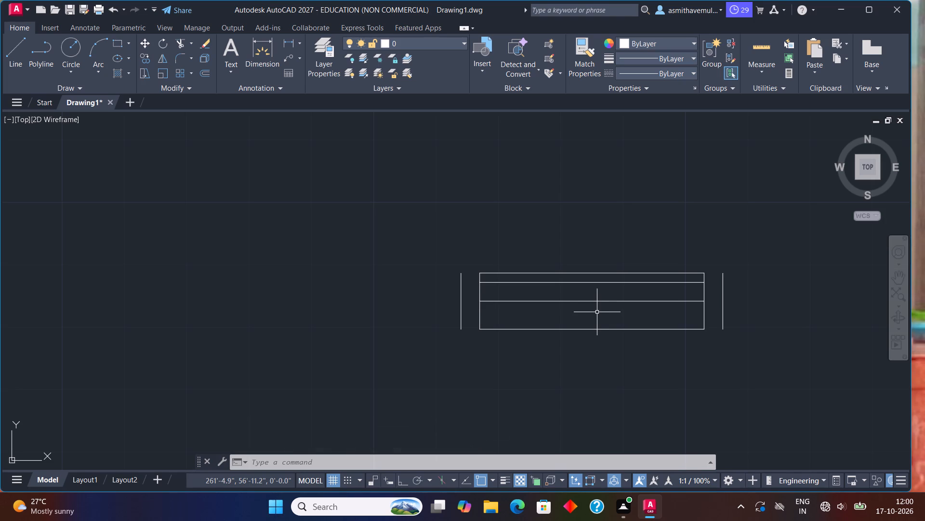
Copy the complete 3' element with its side lines to three spots in the empty space east of it.
scroll(595, 315, down, 4)
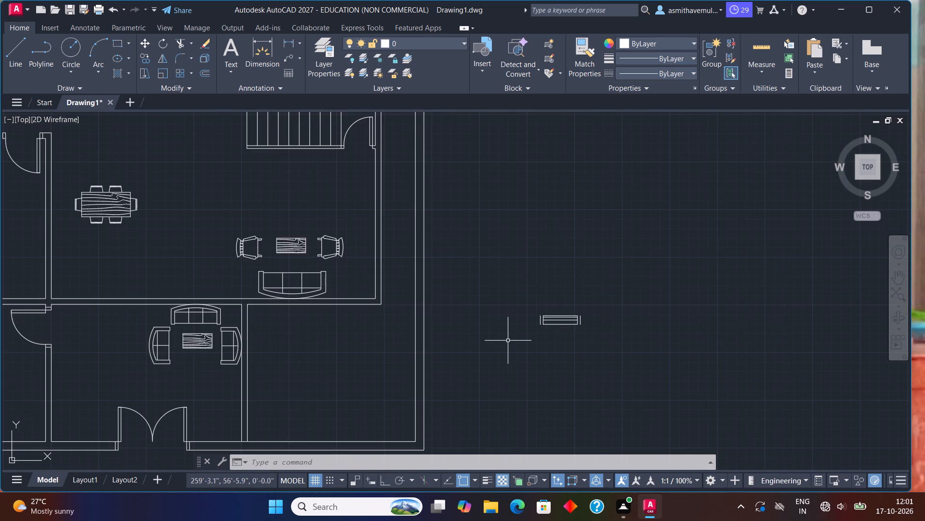
middle_drag(509, 340, 540, 334)
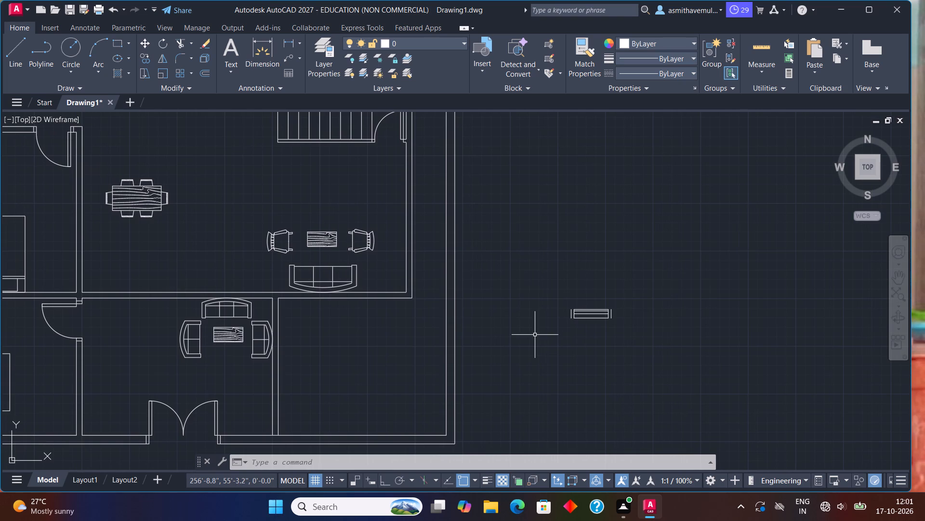
drag(639, 288, 553, 290)
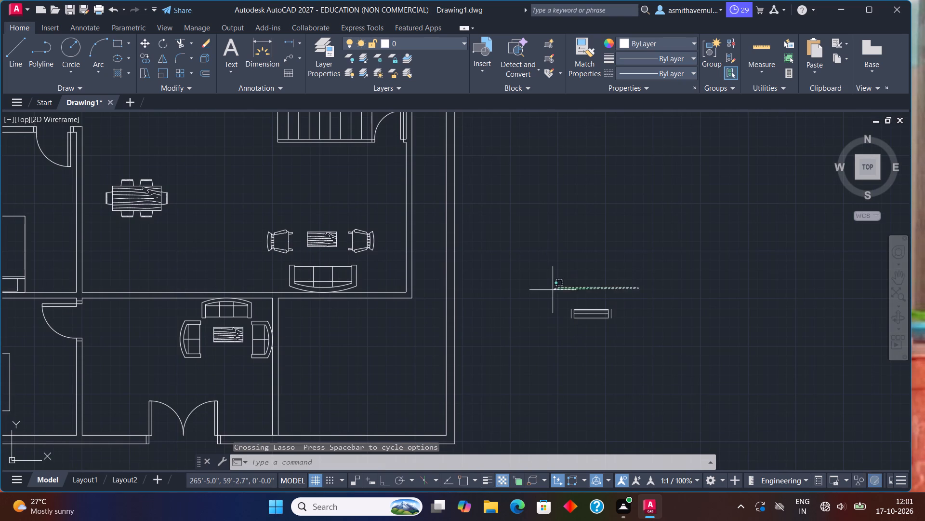
drag(553, 290, 637, 343)
text(COPY)
key(Return)
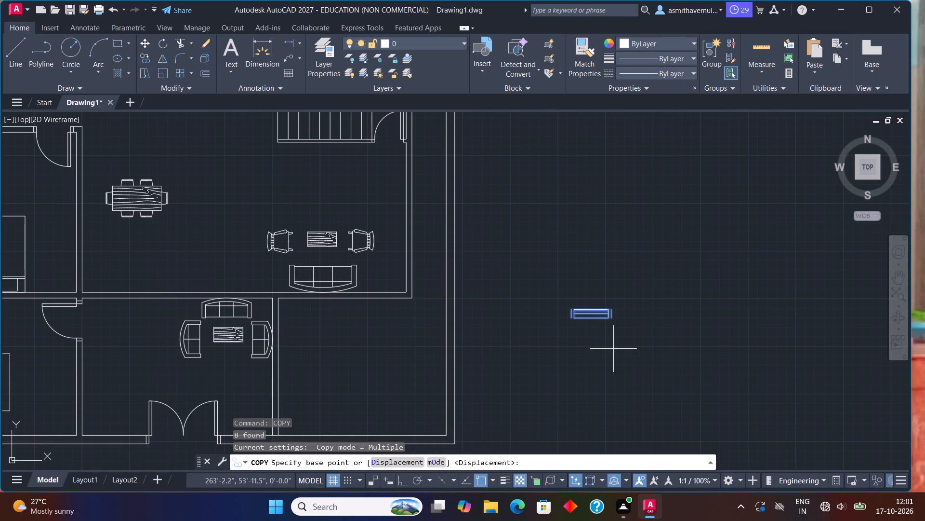
click(614, 309)
click(661, 269)
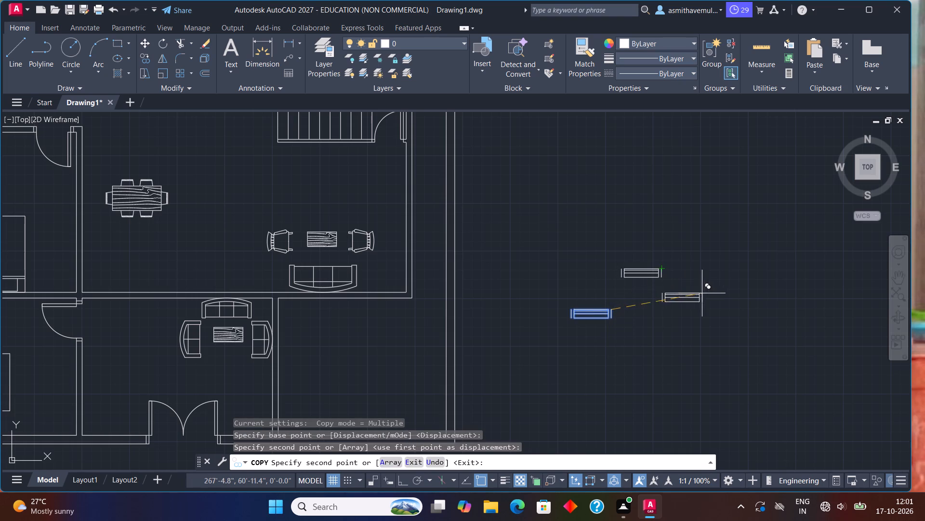
click(704, 294)
click(709, 340)
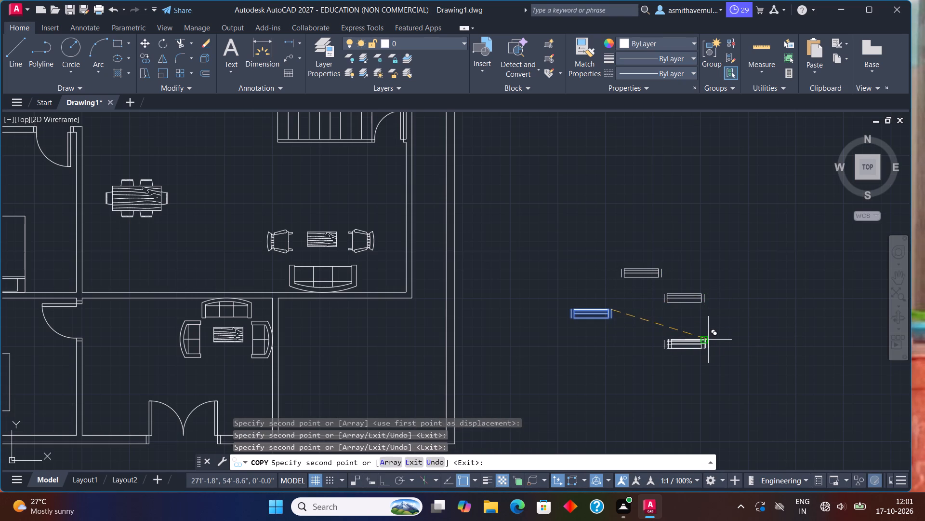
key(Escape)
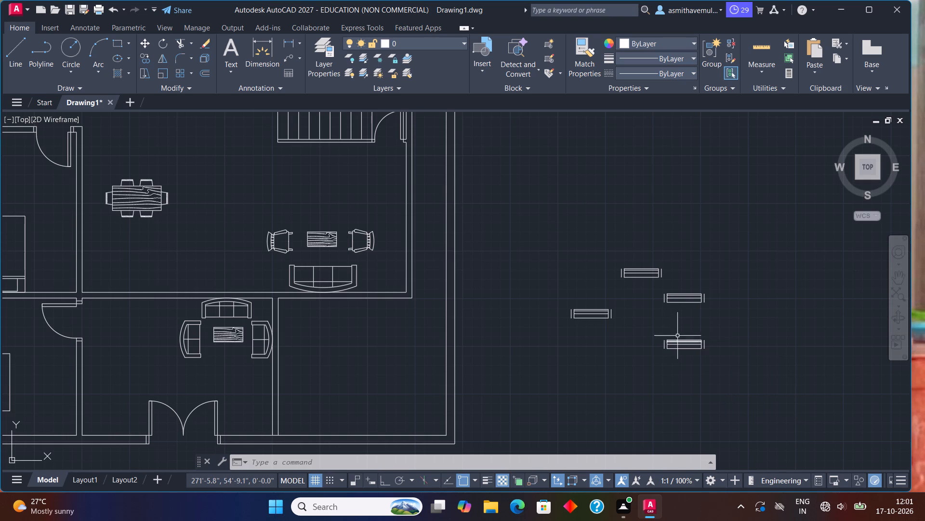
Rotate the westernmost loose 3' window element 270° about its northwest corner so that it stands vertical.
scroll(666, 336, up, 1)
drag(617, 297, 614, 356)
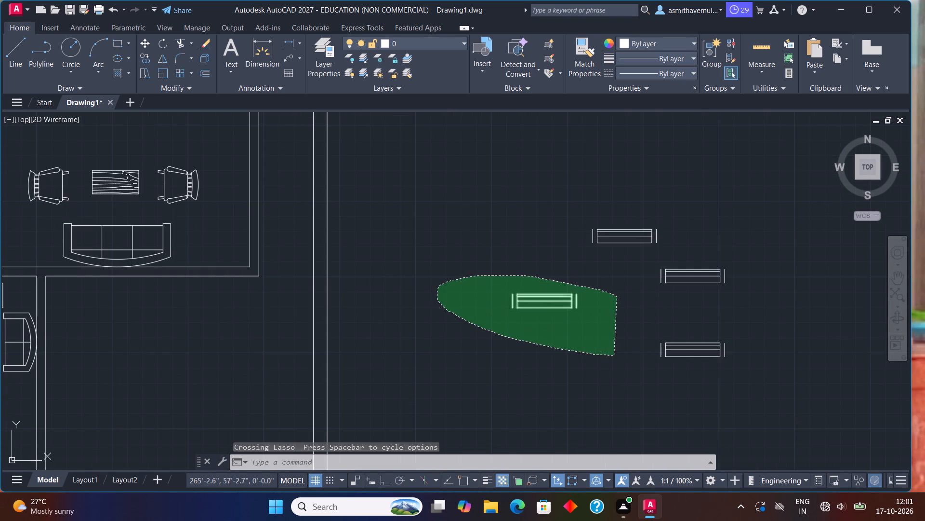
text(RO)
key(Return)
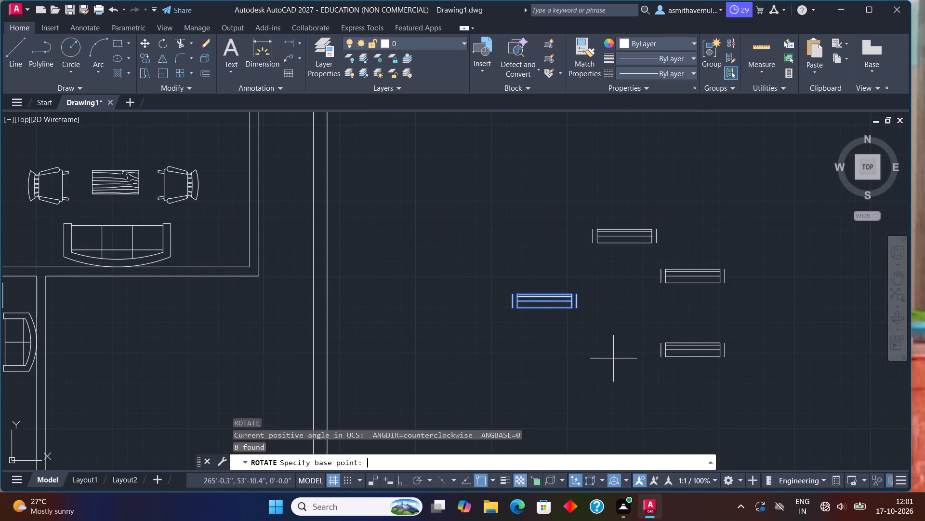
key(F8)
click(513, 290)
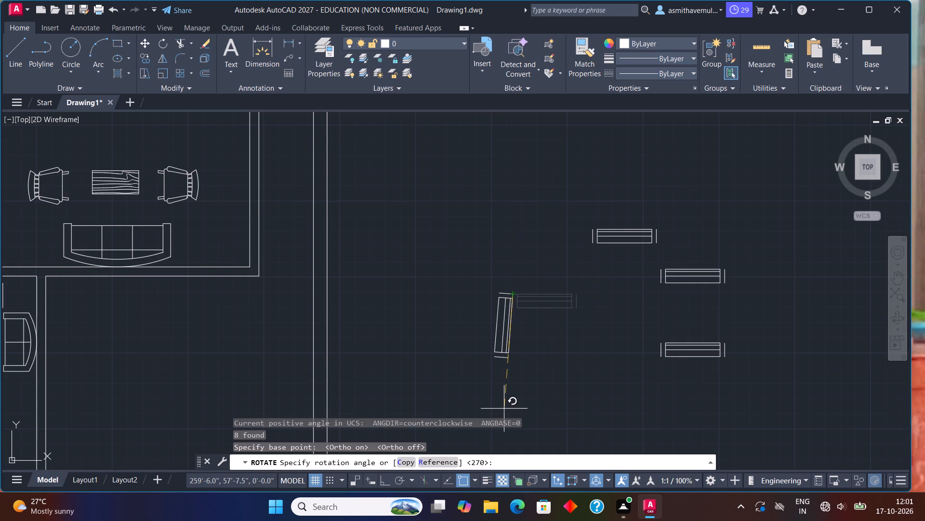
key(F8)
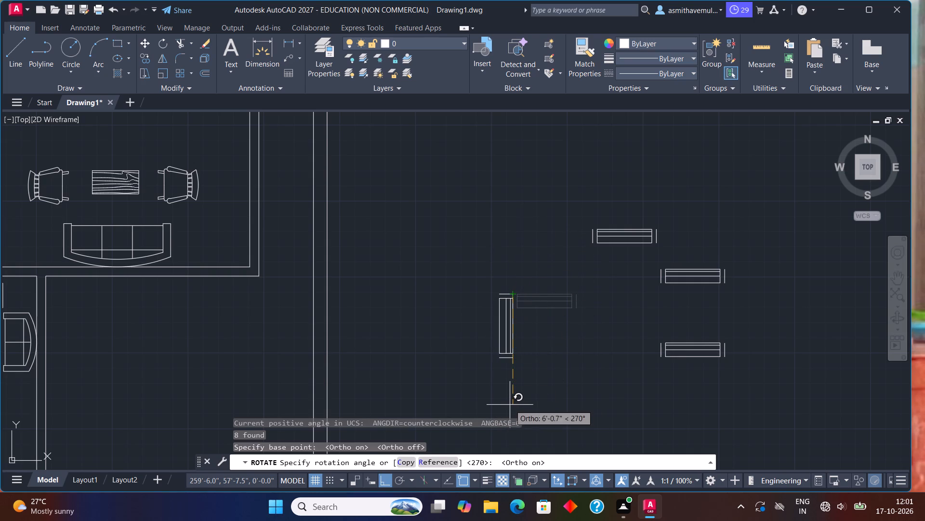
click(510, 403)
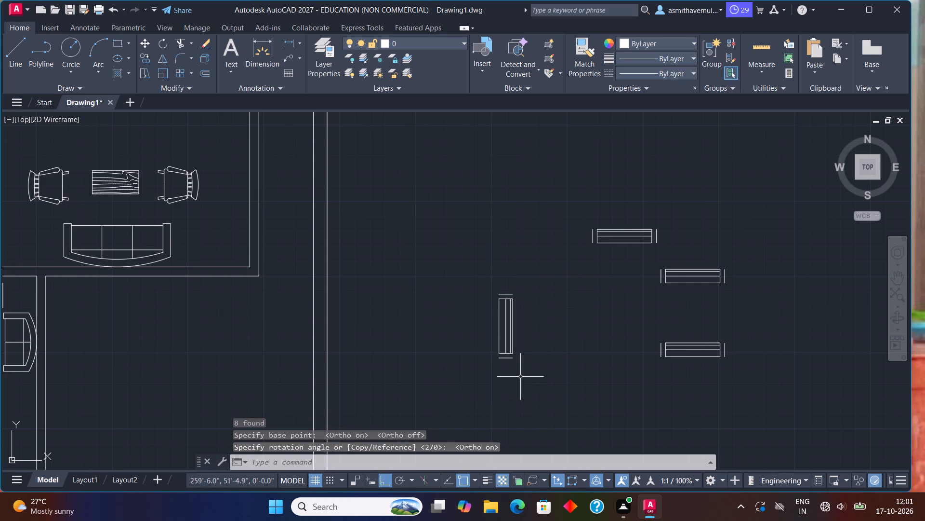
key(F8)
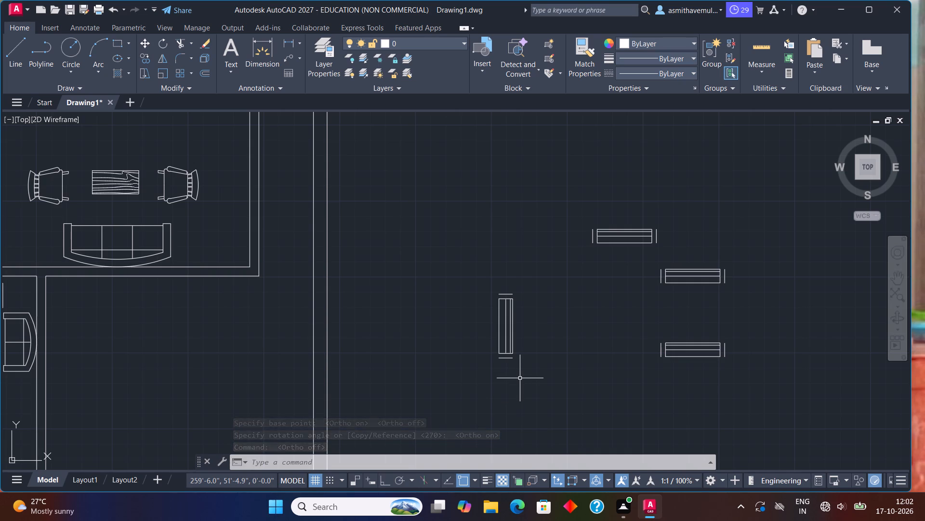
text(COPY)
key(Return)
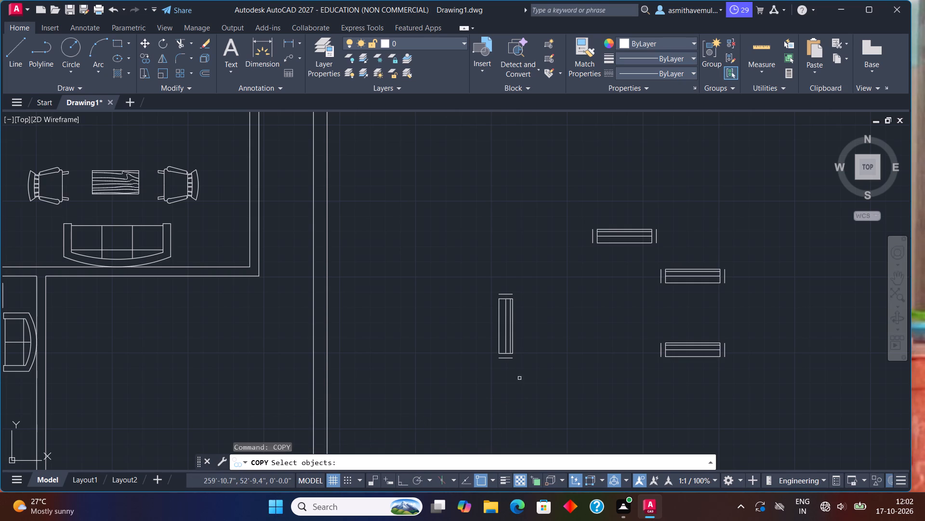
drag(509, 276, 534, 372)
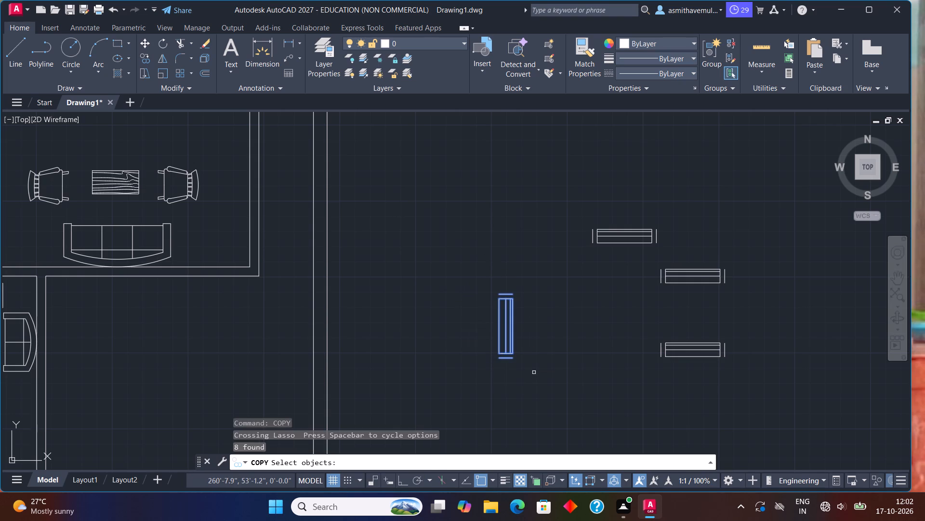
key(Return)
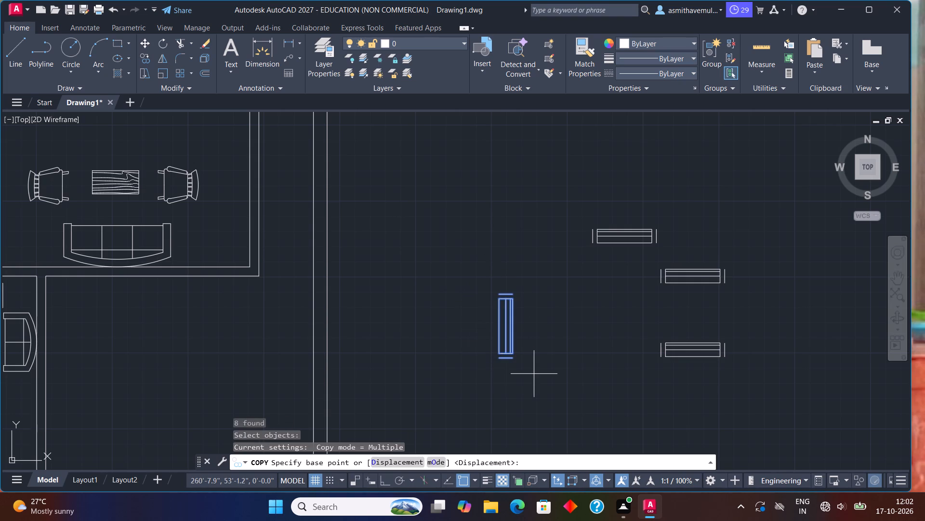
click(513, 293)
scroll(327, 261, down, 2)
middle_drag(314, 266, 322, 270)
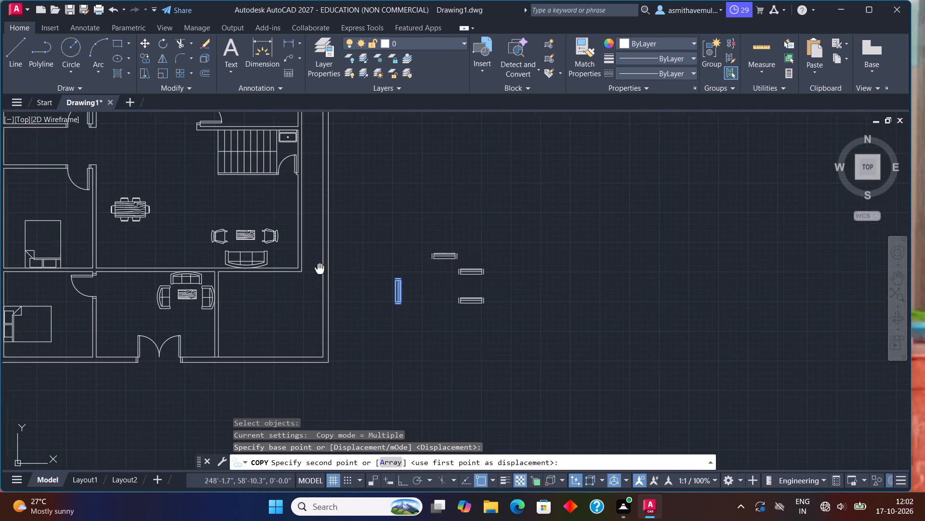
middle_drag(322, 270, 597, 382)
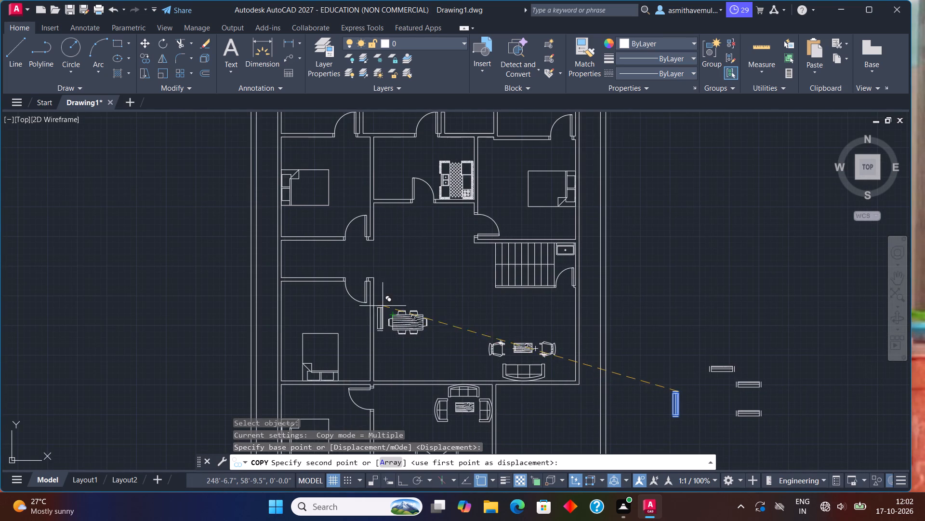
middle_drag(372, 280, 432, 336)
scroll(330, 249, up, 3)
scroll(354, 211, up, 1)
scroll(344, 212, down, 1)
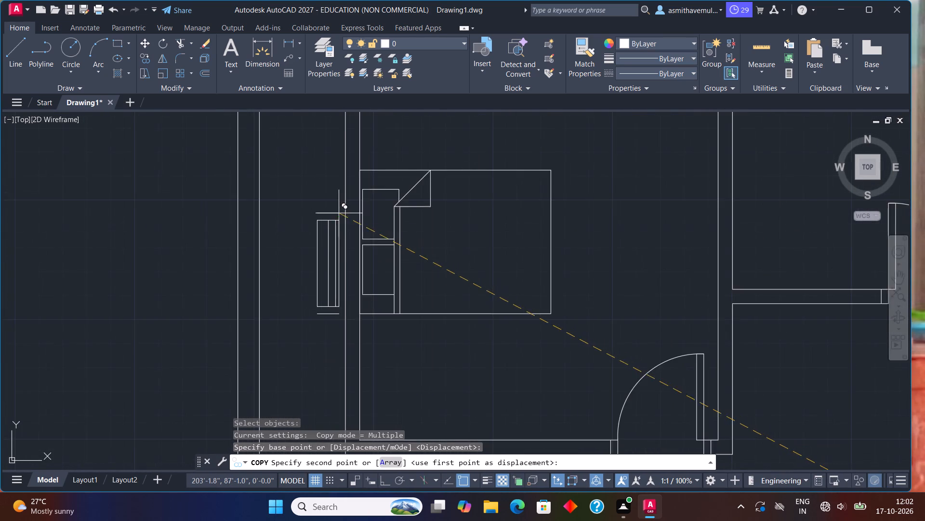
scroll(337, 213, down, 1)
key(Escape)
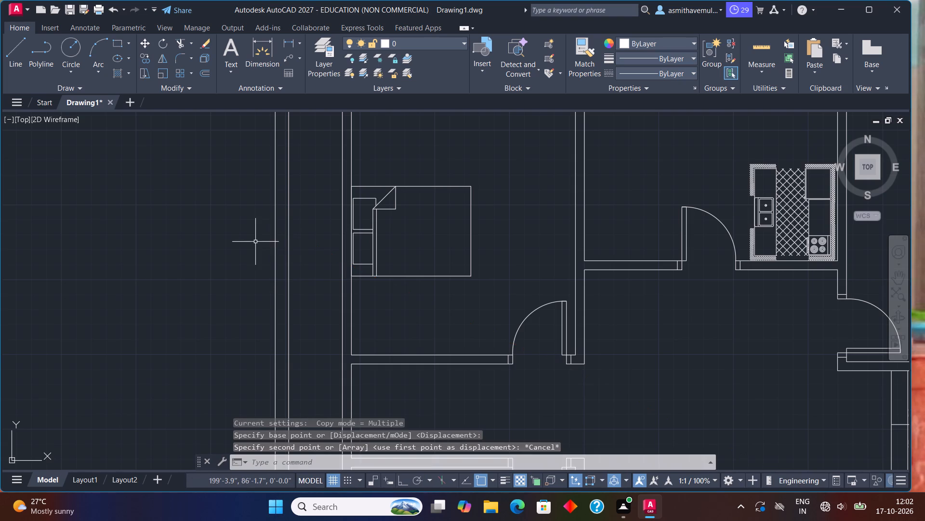
Draw a 3' by 6" rectangle in the empty space west of the house, level with the western bedroom's bed.
middle_drag(255, 242, 338, 288)
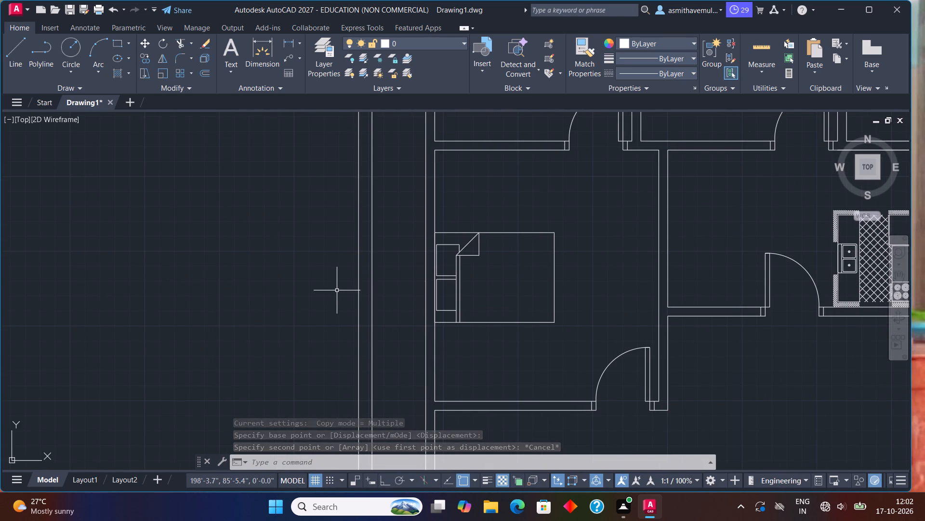
text(RE)
key(c)
key(Return)
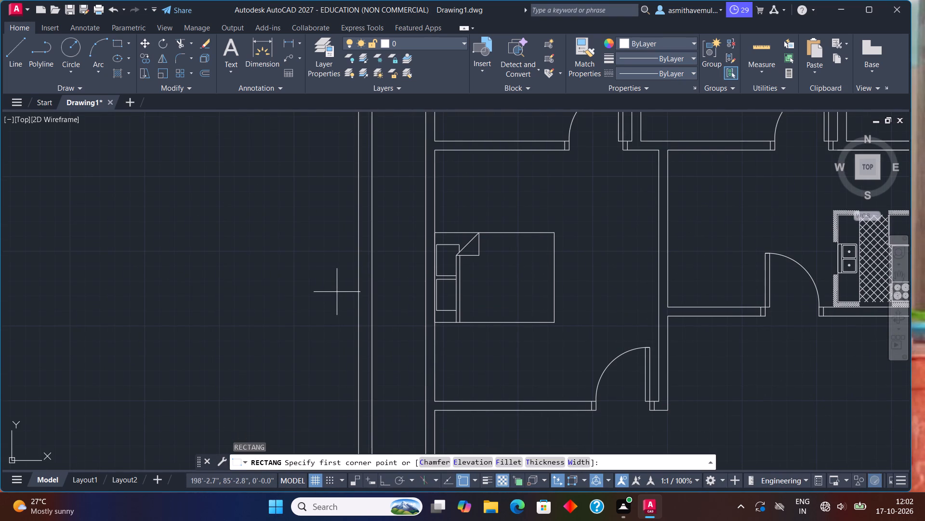
click(145, 302)
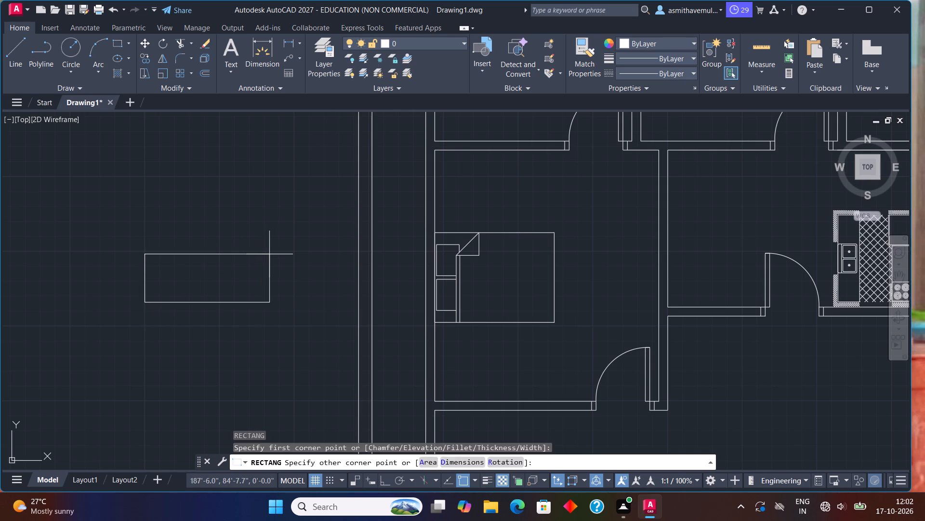
key(d)
key(Return)
text(3')
key(Return)
text(6")
key(Return)
click(269, 256)
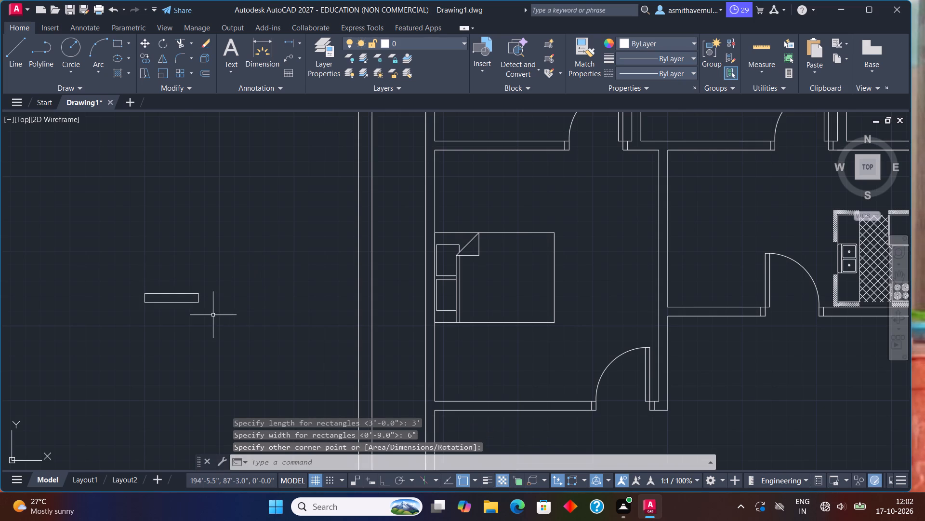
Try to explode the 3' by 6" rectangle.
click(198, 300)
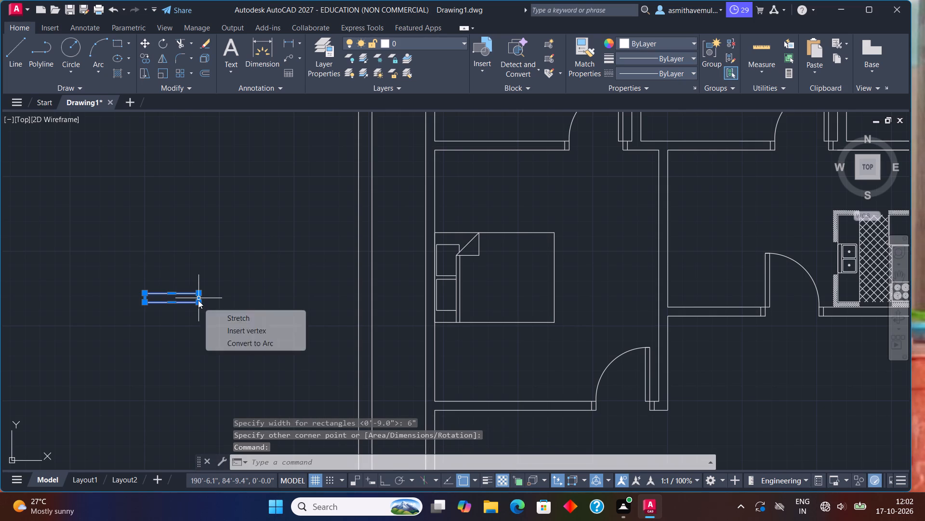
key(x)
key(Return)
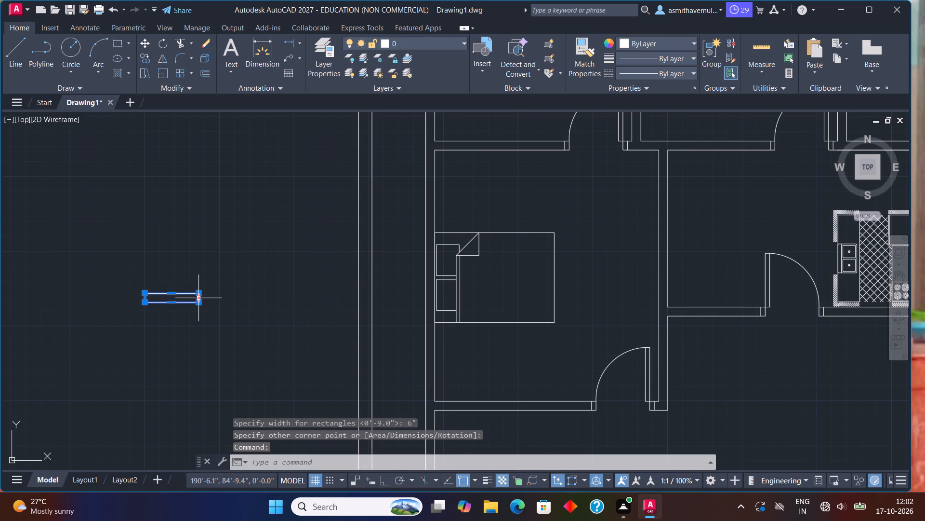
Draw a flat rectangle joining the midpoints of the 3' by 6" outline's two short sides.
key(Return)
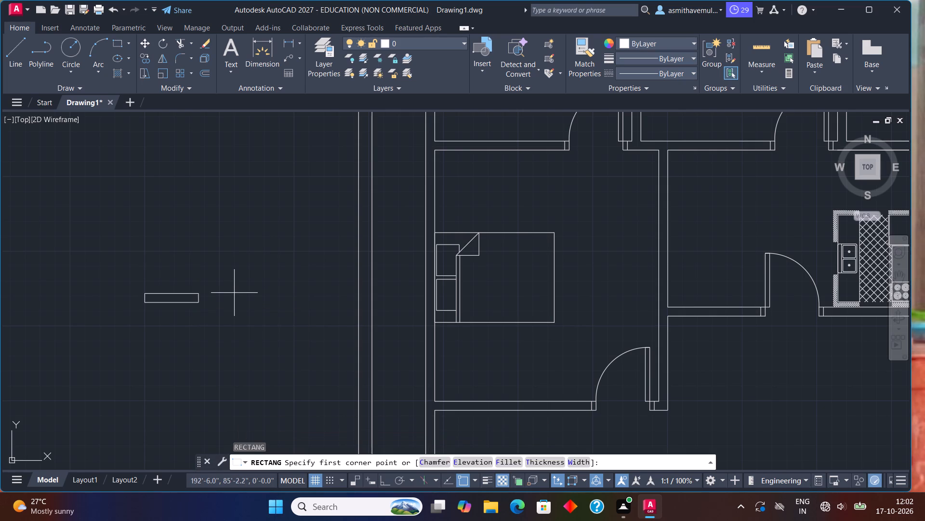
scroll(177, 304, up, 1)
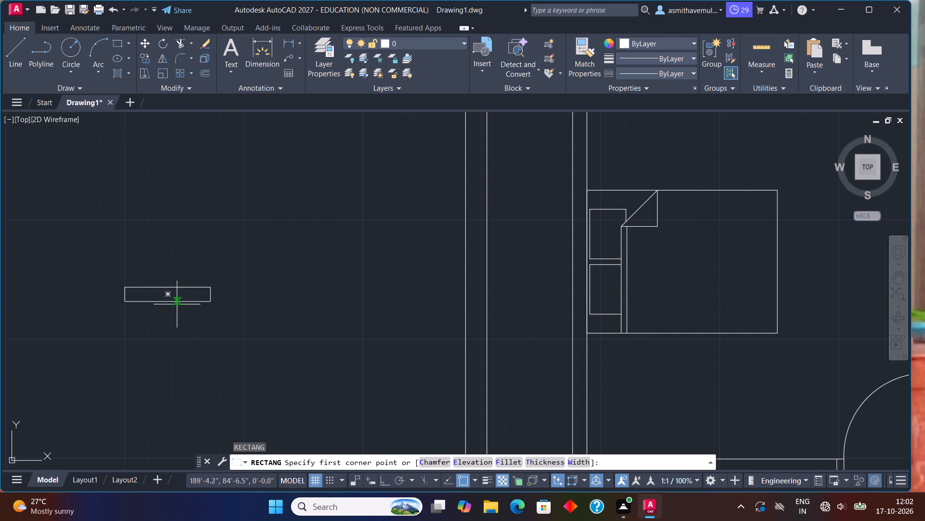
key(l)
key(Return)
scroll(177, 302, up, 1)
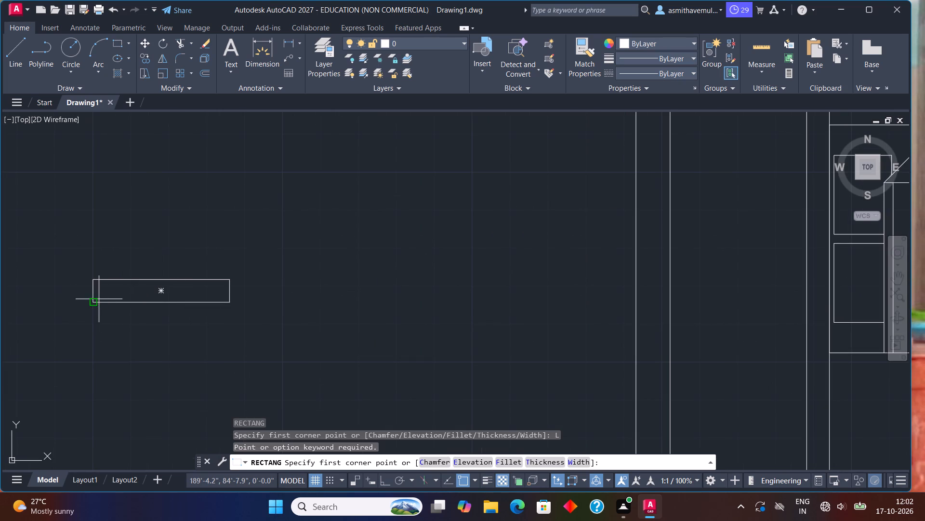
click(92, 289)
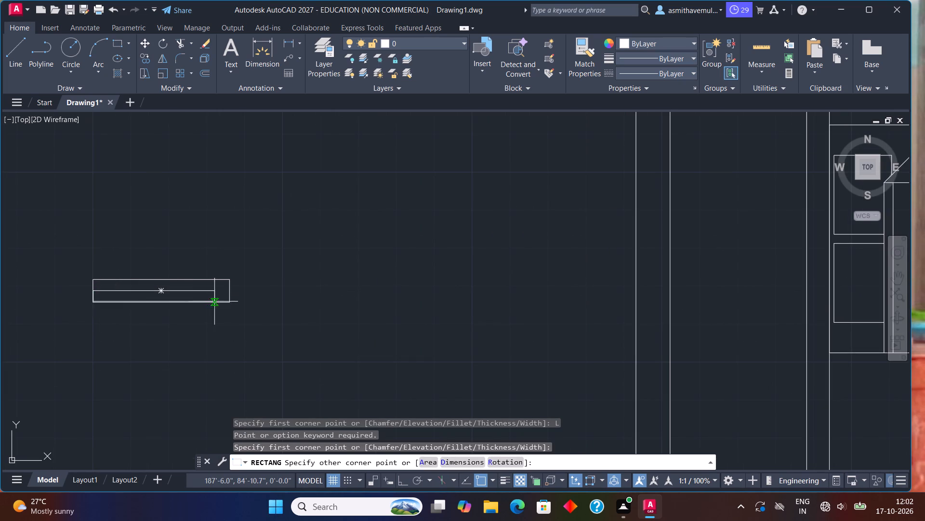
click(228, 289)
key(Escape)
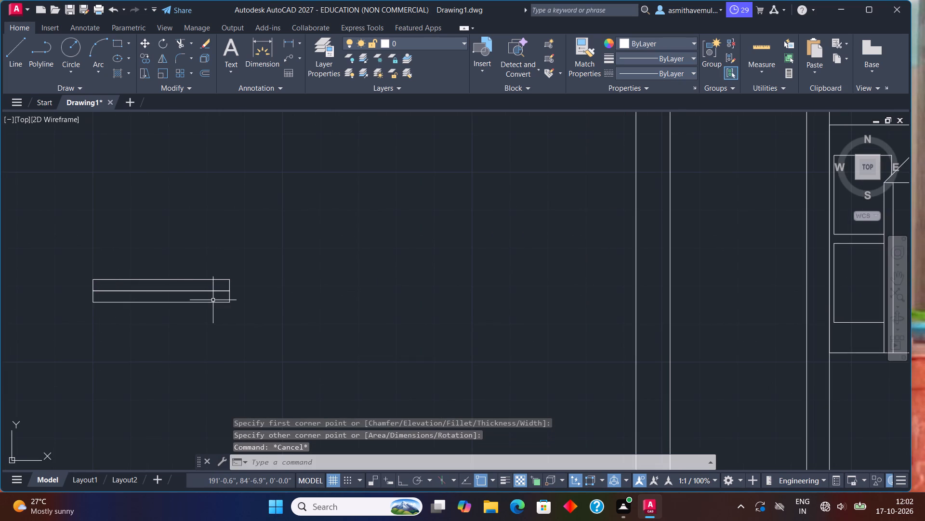
Explode the 3' by 6" outline into separate lines.
click(211, 302)
key(x)
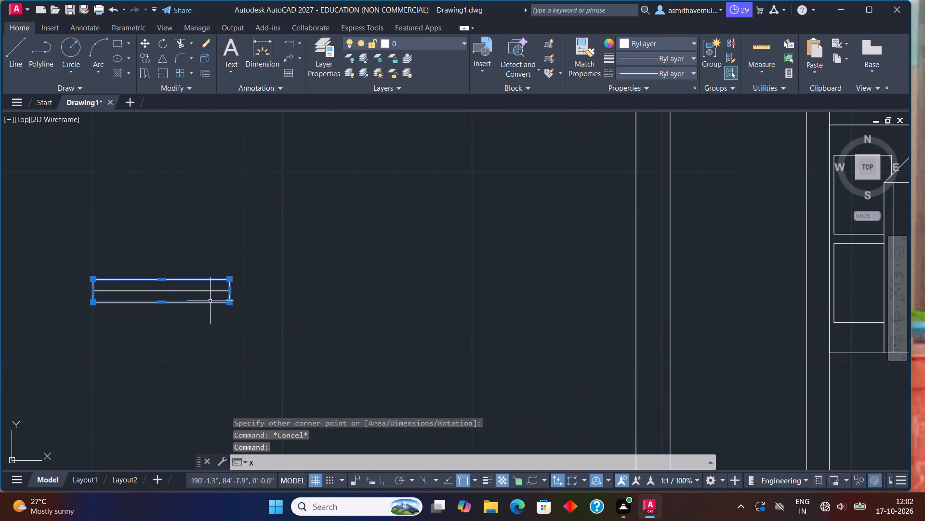
key(Return)
click(210, 303)
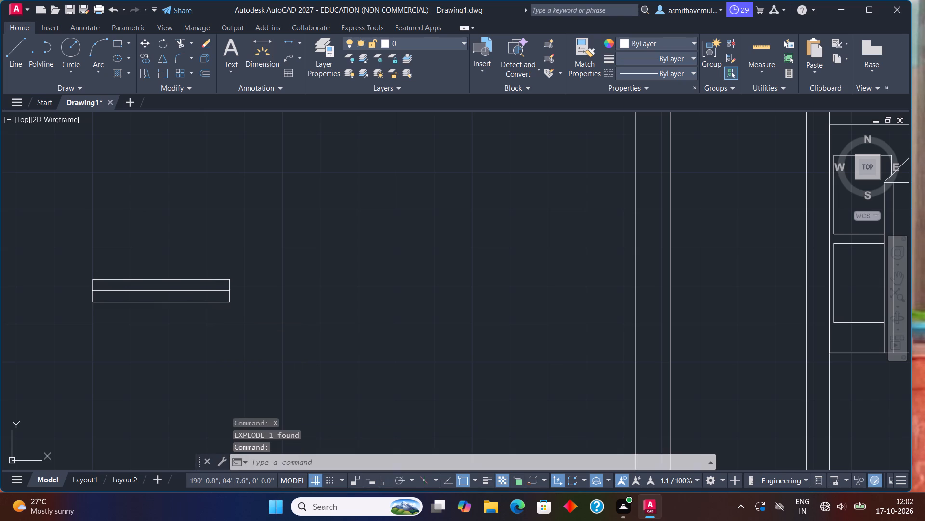
key(Escape)
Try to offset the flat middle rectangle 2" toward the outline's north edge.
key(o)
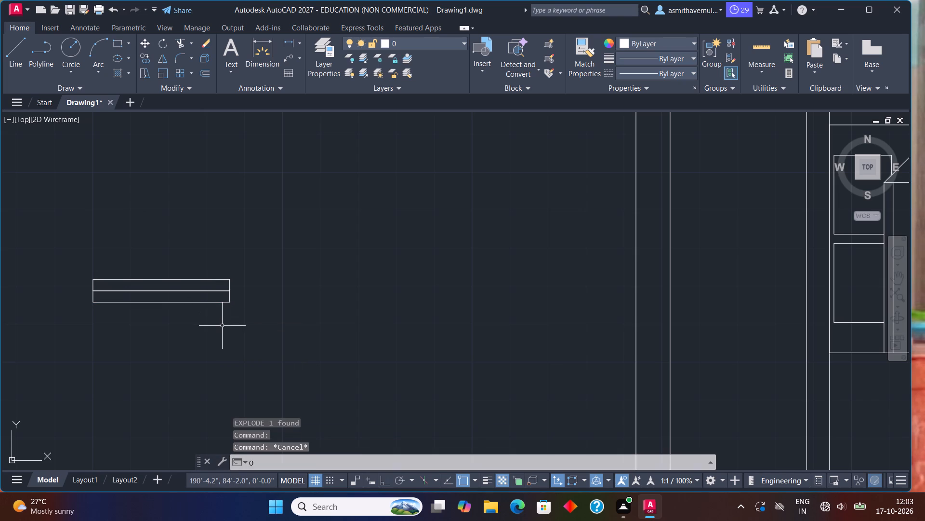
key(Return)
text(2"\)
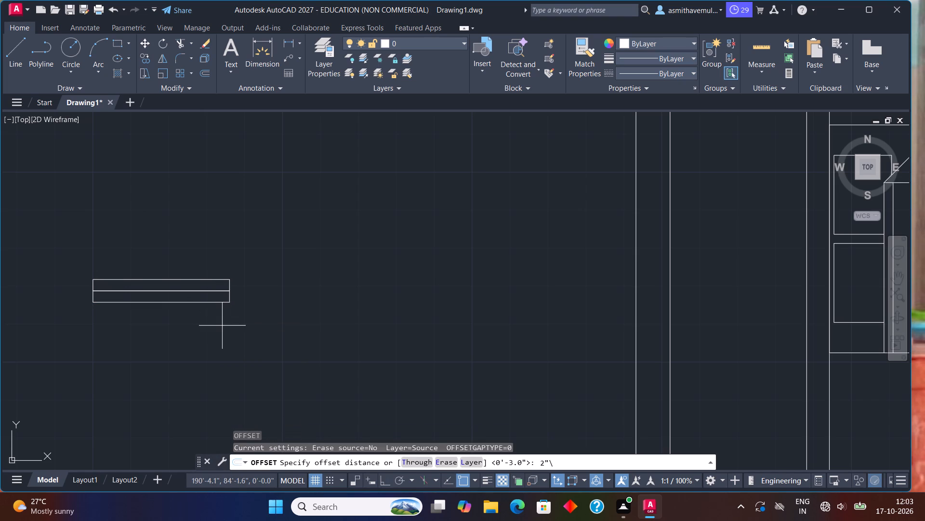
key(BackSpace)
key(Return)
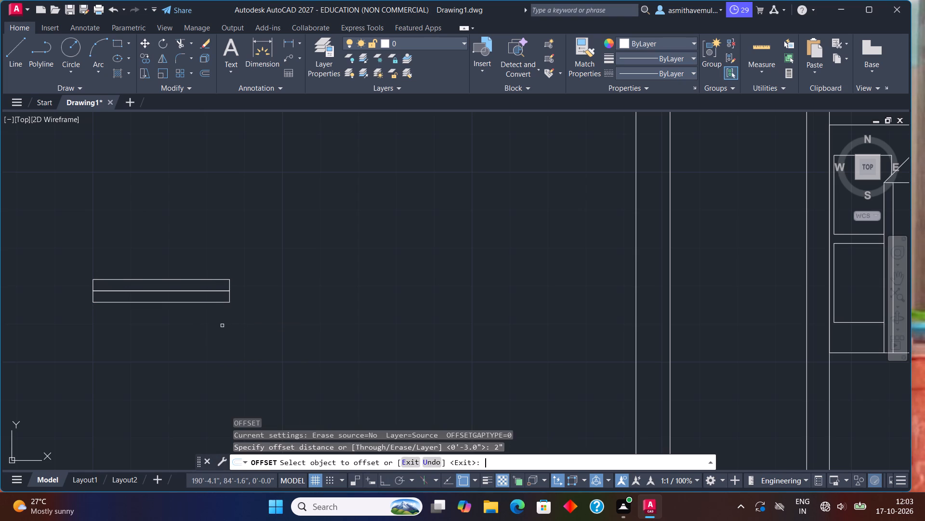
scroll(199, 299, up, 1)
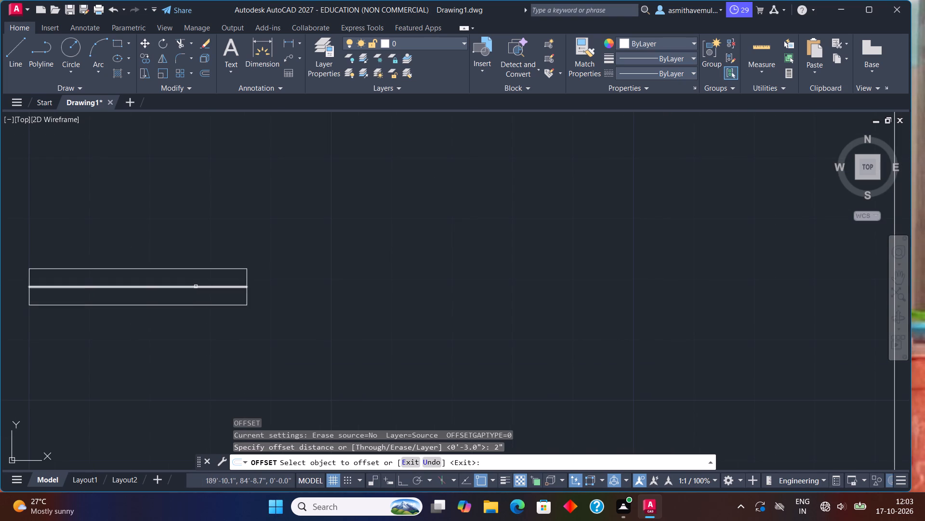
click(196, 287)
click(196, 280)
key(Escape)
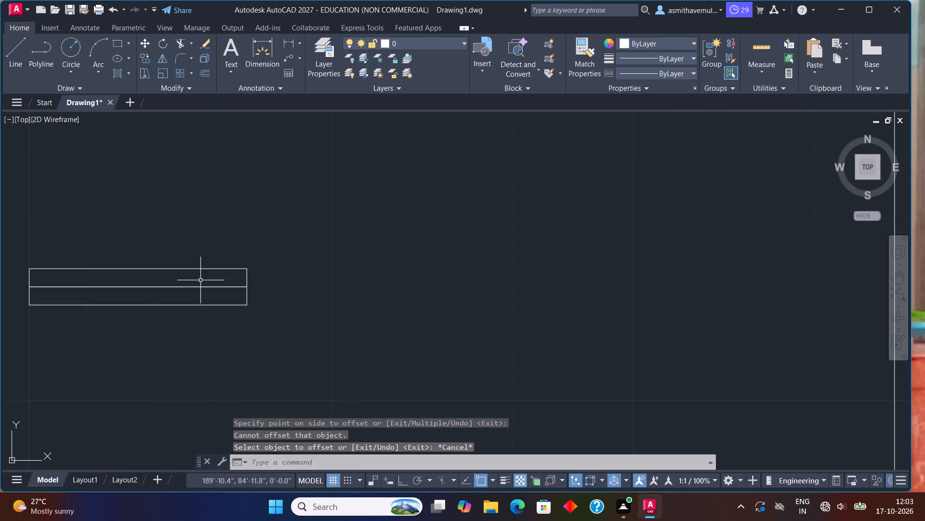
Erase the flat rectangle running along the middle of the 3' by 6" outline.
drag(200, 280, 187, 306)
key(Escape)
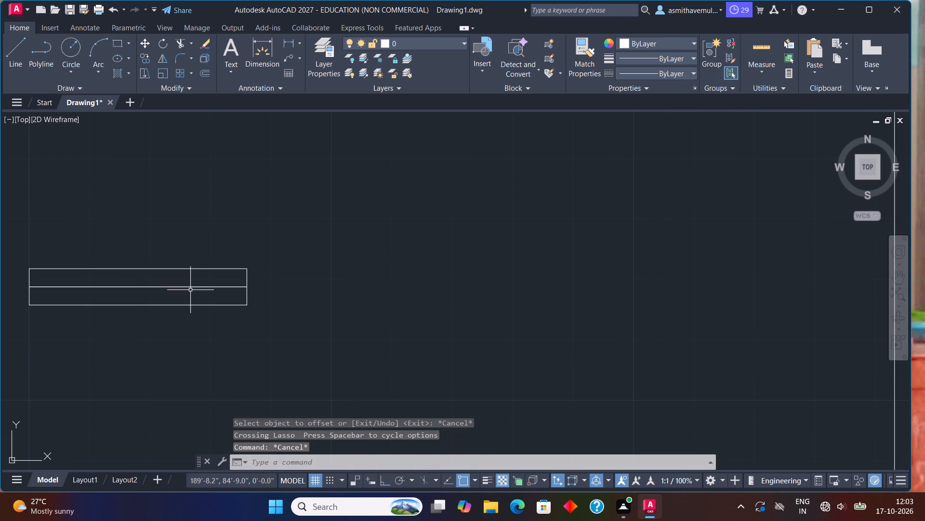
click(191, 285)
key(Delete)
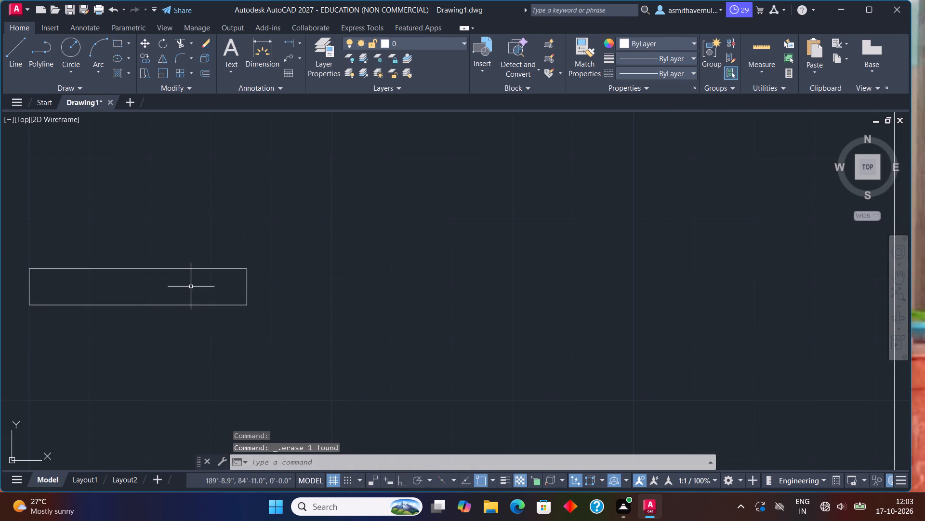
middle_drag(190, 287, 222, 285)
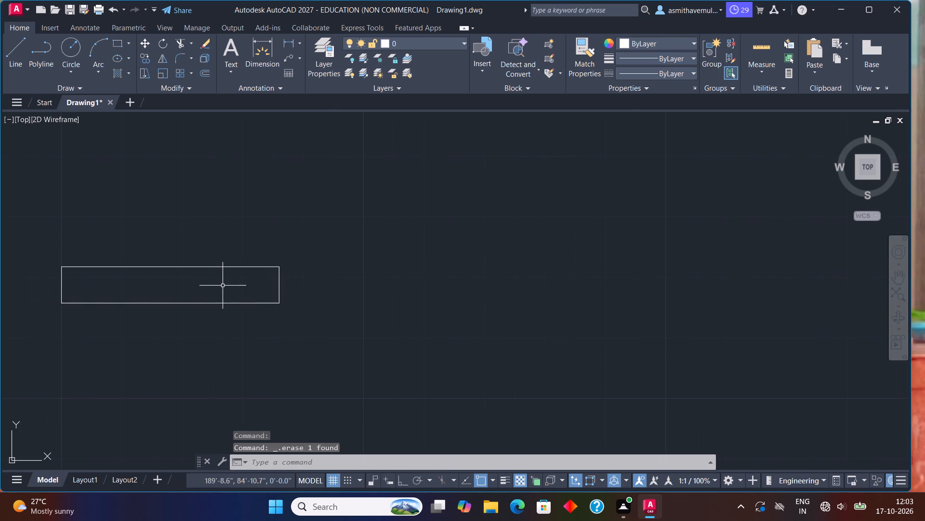
Draw a line joining the midpoints of the 3' by 6" outline's two short sides.
key(l)
key(Return)
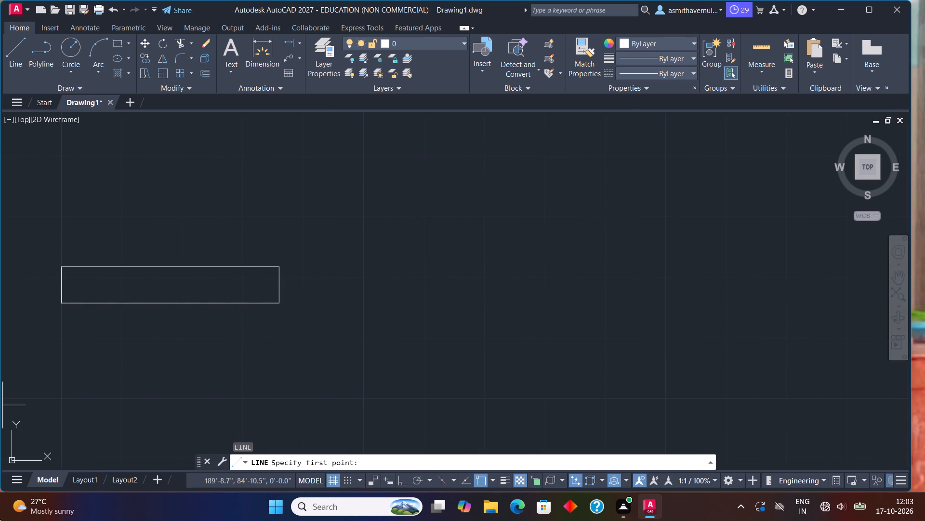
scroll(55, 312, up, 1)
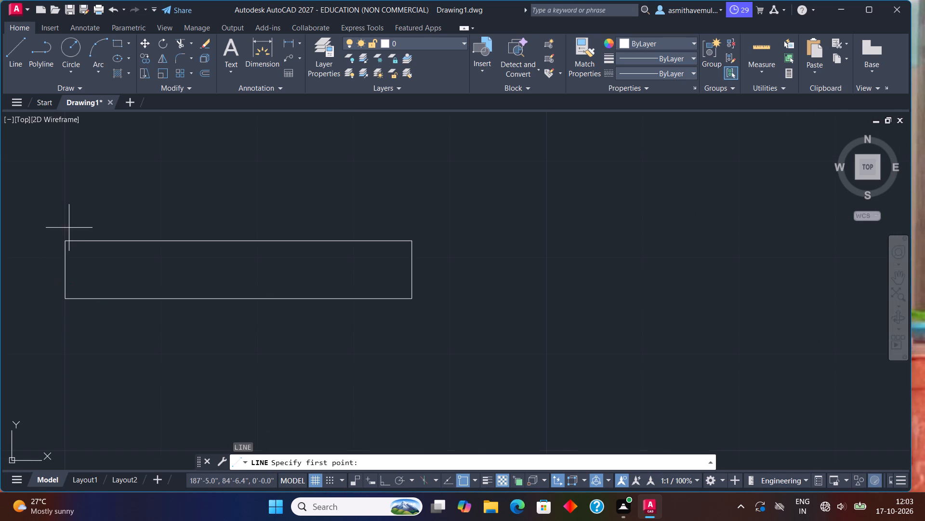
click(64, 271)
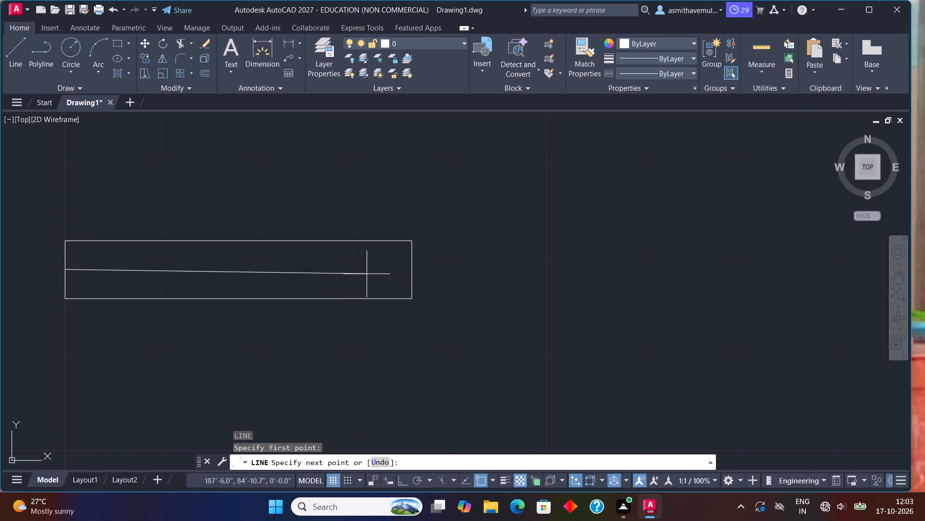
click(411, 267)
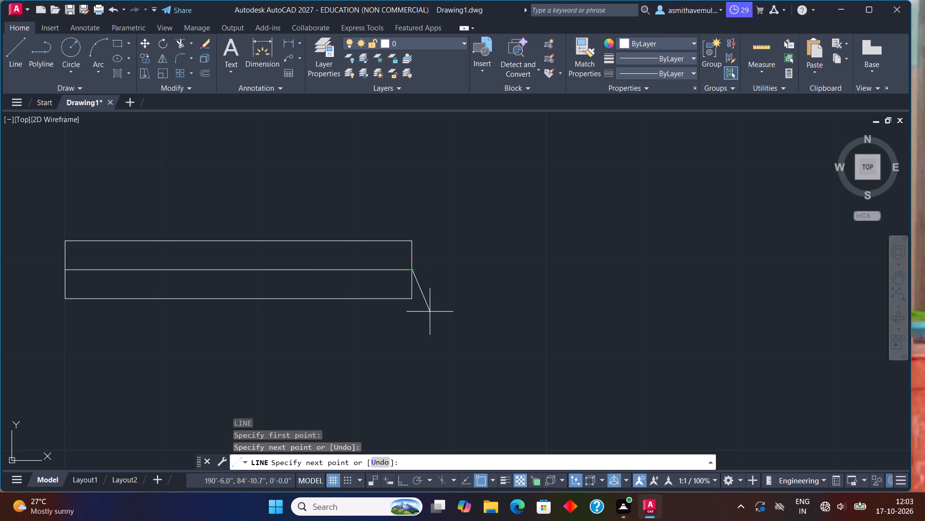
key(Escape)
Offset the new middle line 2" toward the outline's north edge.
key(o)
key(Return)
text(2")
key(Return)
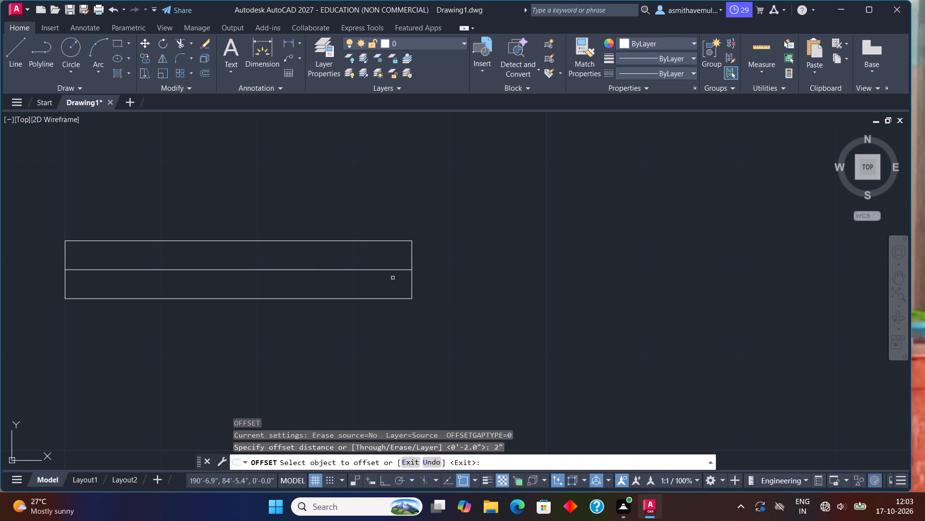
click(390, 270)
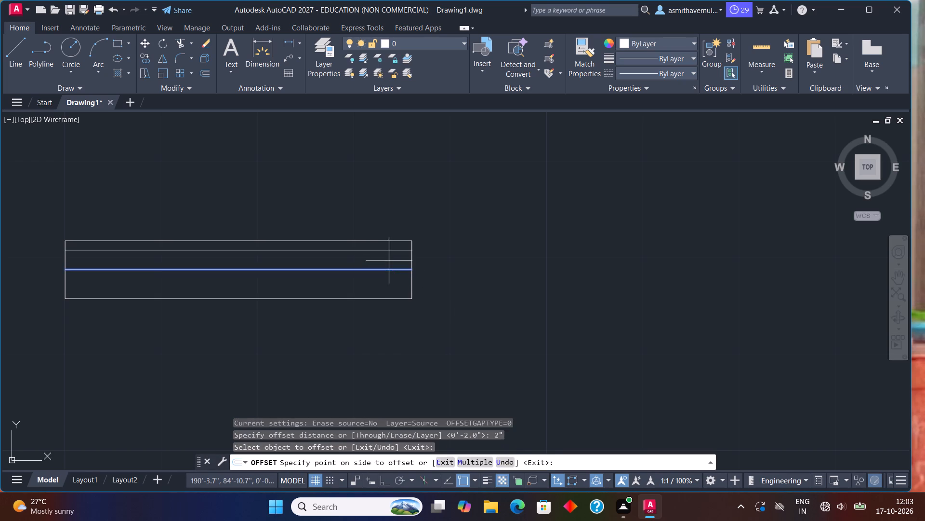
click(389, 260)
Offset the outline's east and west short sides 2" outward.
click(412, 258)
click(436, 258)
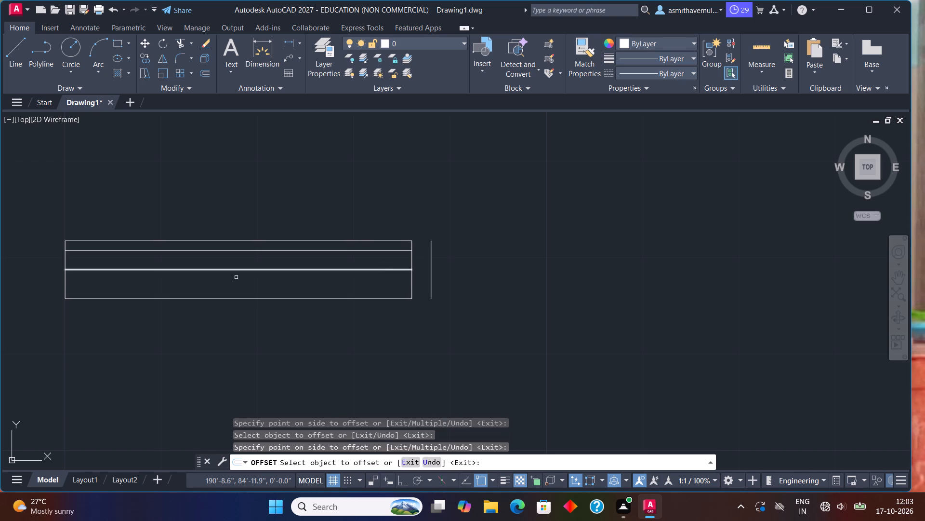
click(65, 285)
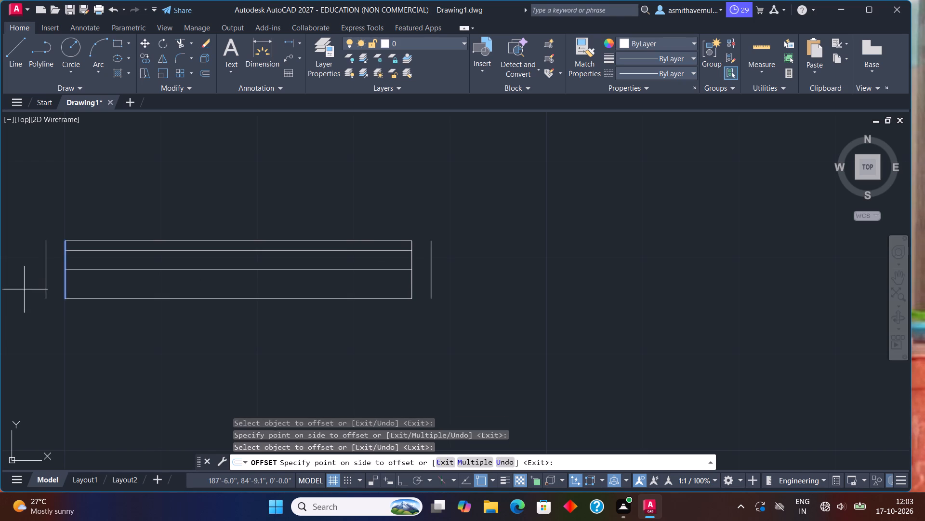
click(24, 289)
key(Escape)
scroll(49, 279, down, 1)
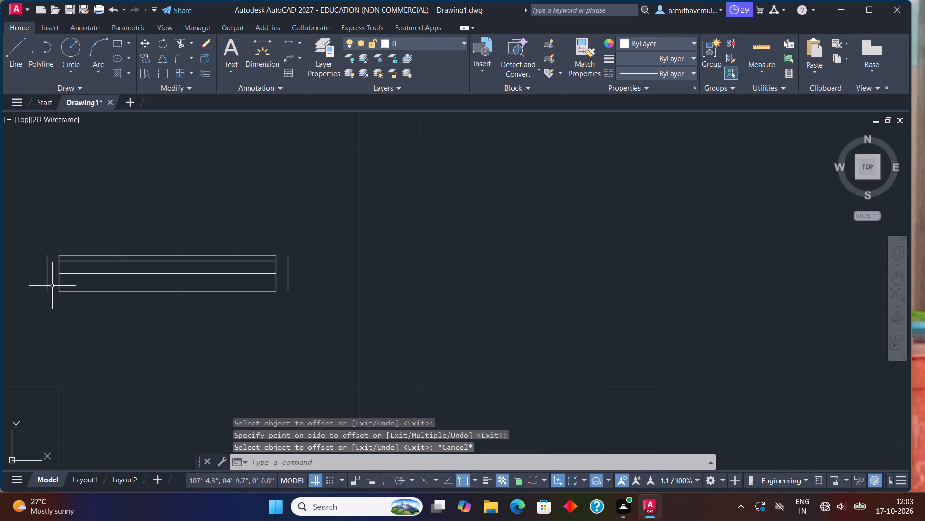
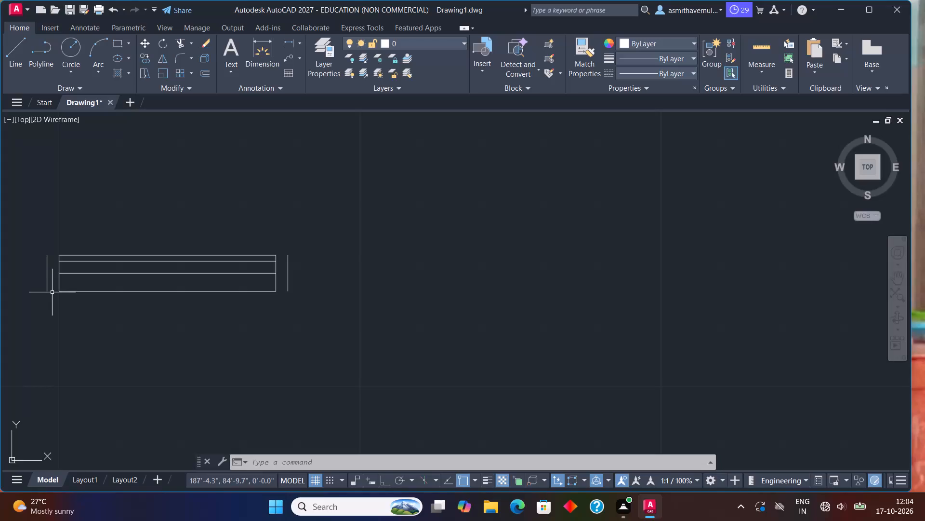
Rotate the 3' by 6" window and its end lines 270° about the northwest corner, with Ortho on.
scroll(90, 276, down, 2)
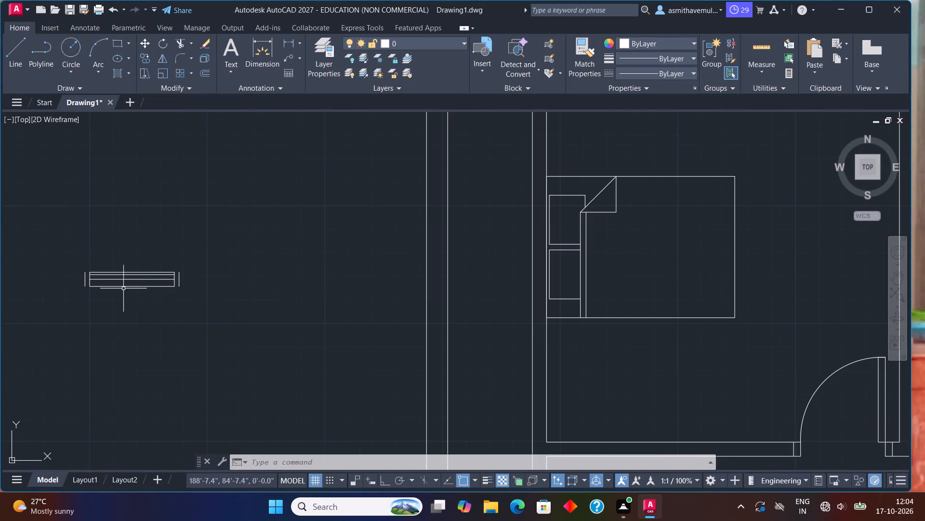
drag(151, 232, 250, 332)
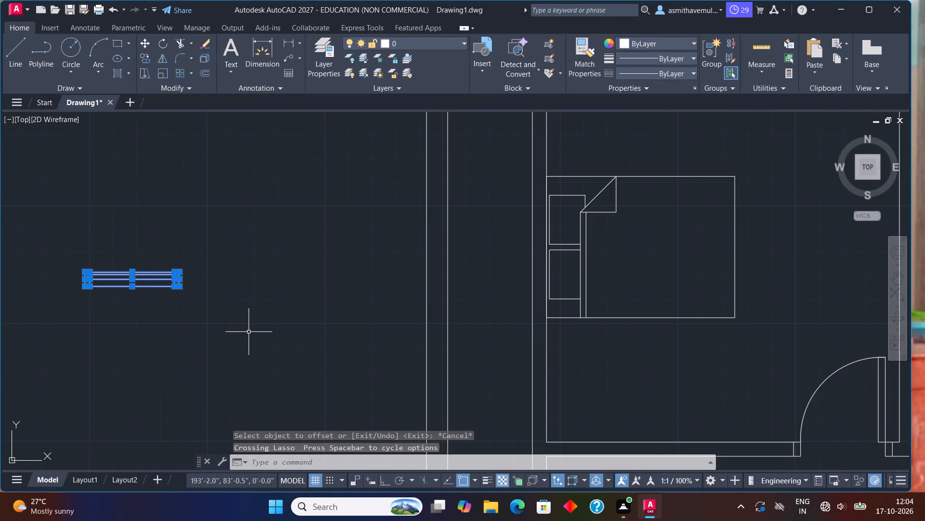
key(r)
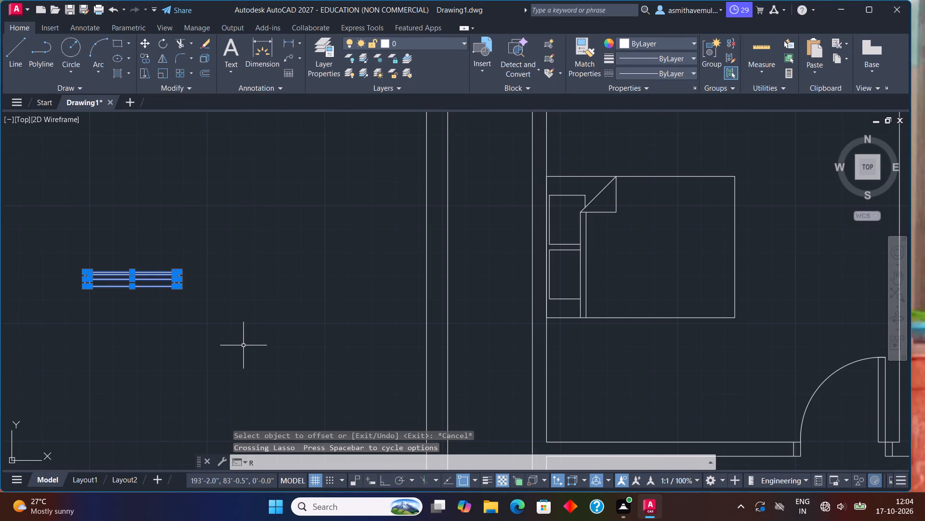
key(o)
key(Return)
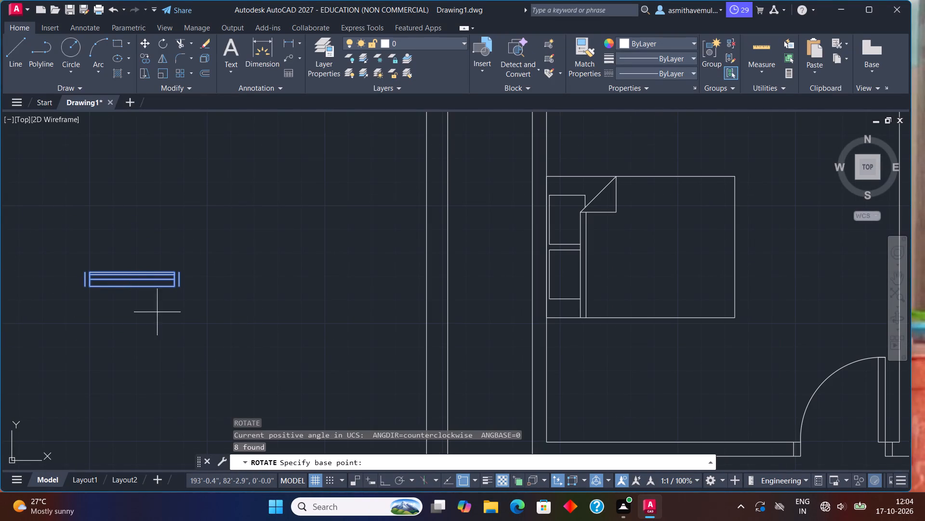
click(86, 272)
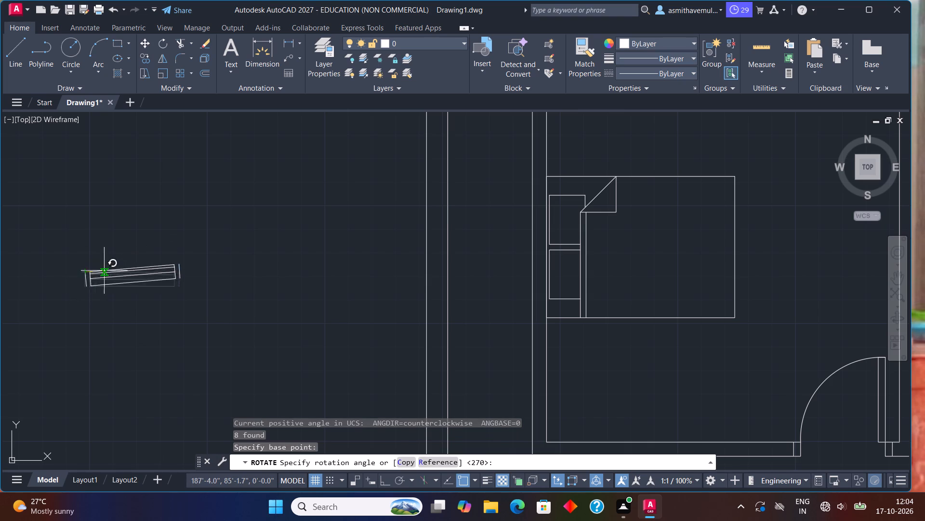
key(F8)
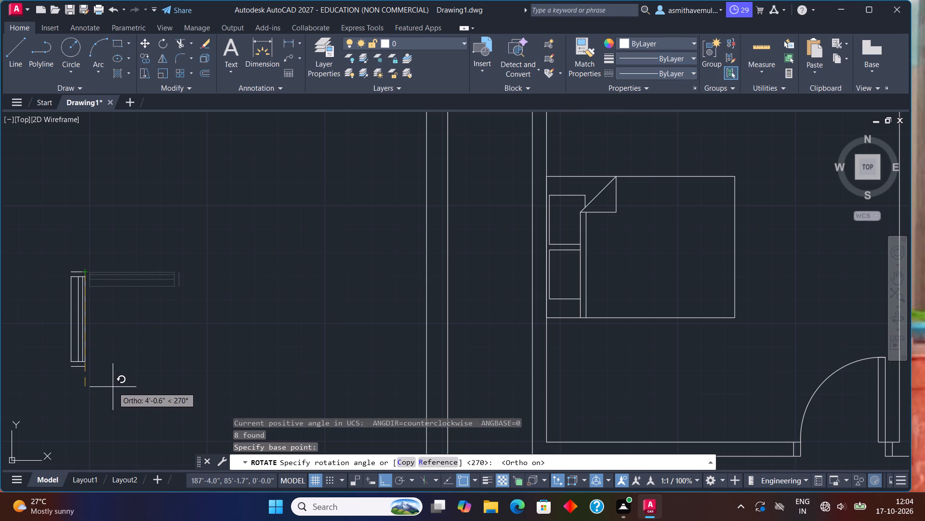
click(111, 387)
Copy the upright window by its northeast corner into the west wall behind the northwest bedroom's bed.
drag(89, 238, 50, 393)
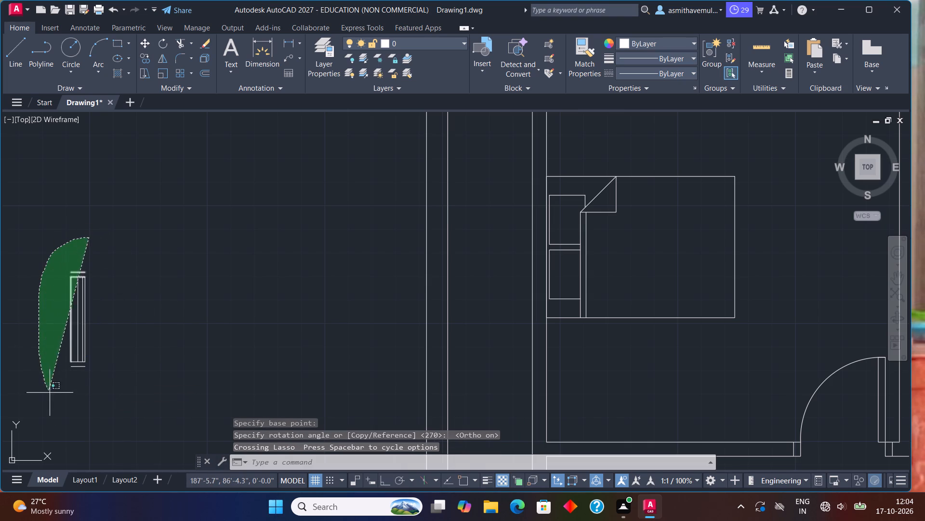
drag(50, 393, 119, 411)
text(CO)
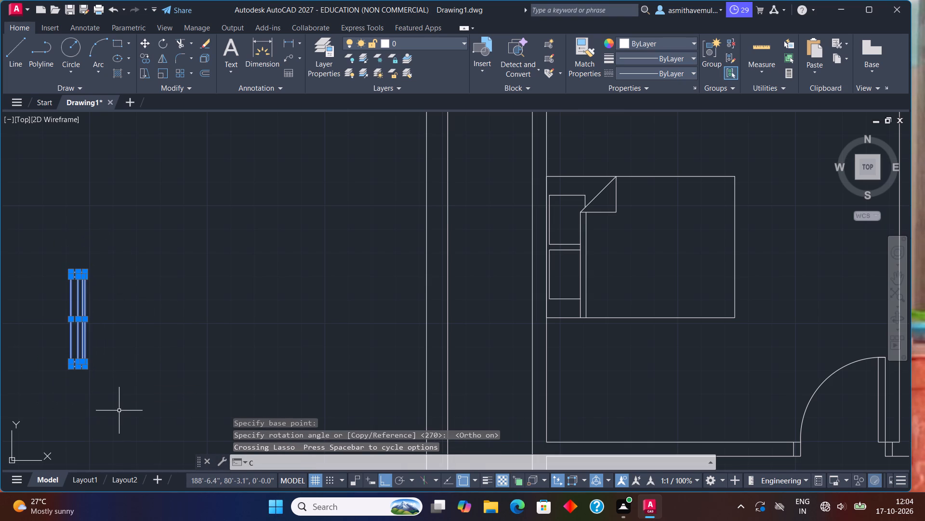
text(PY)
key(Return)
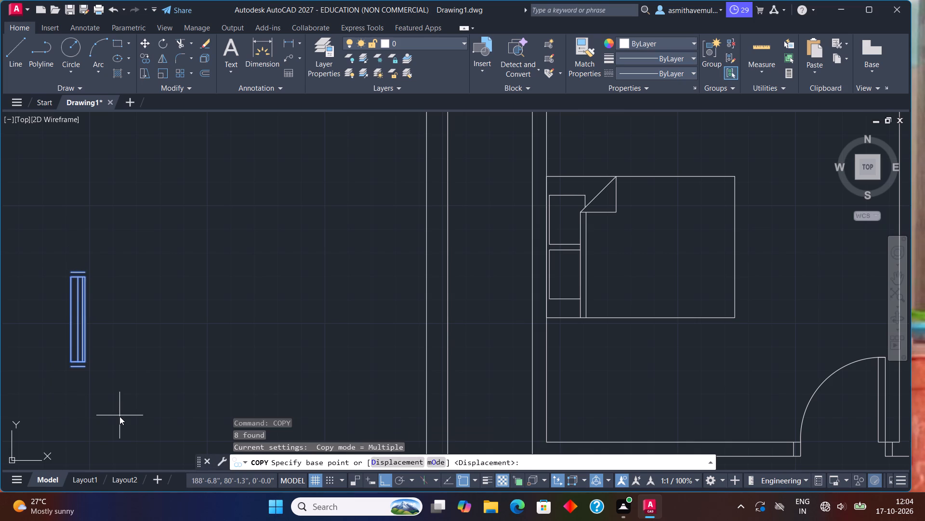
key(F8)
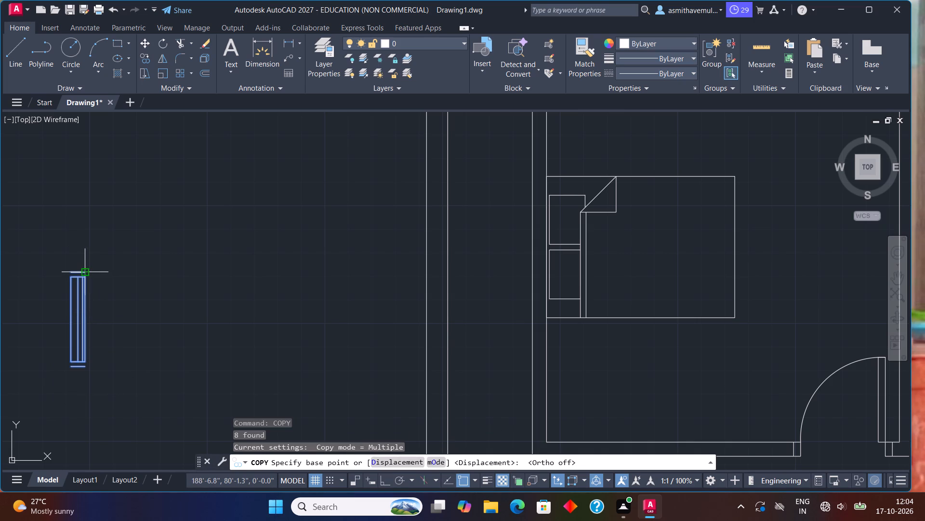
click(84, 272)
middle_drag(449, 238, 449, 238)
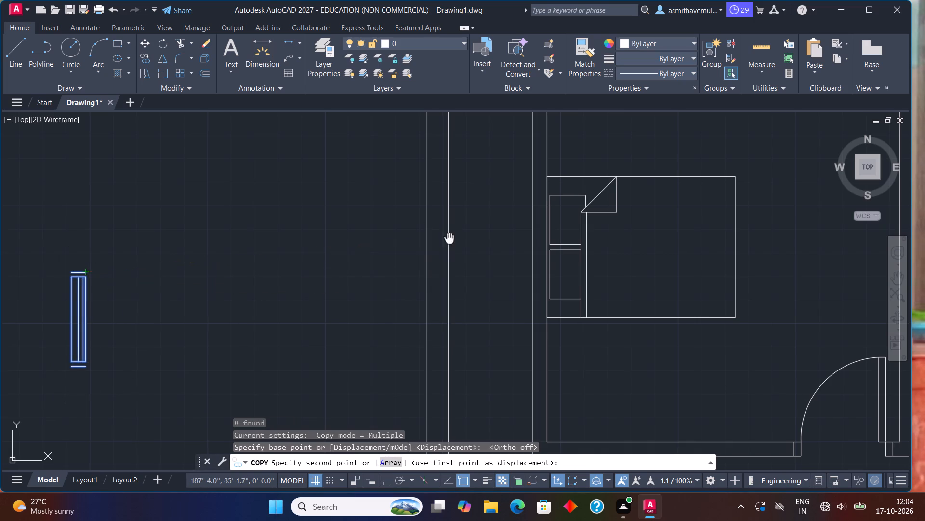
middle_drag(449, 238, 414, 315)
scroll(421, 247, down, 1)
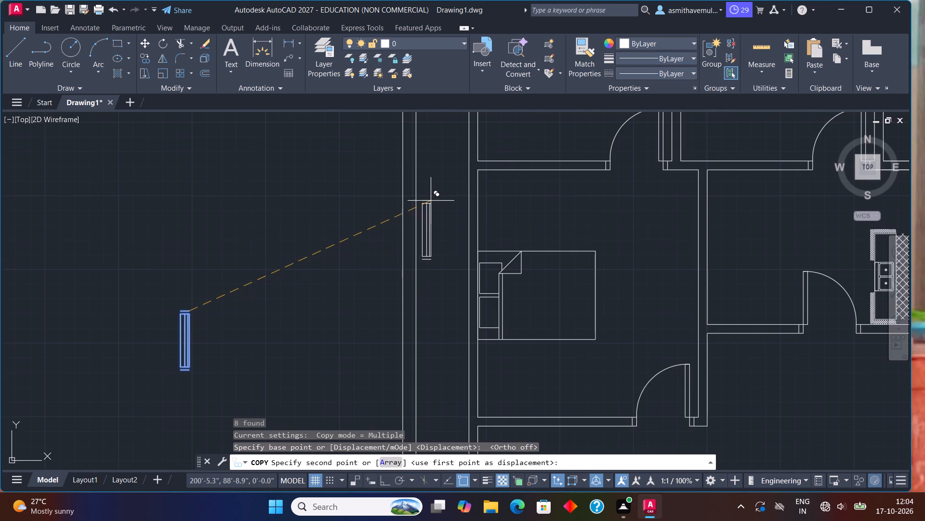
middle_drag(437, 201, 336, 363)
scroll(384, 352, down, 1)
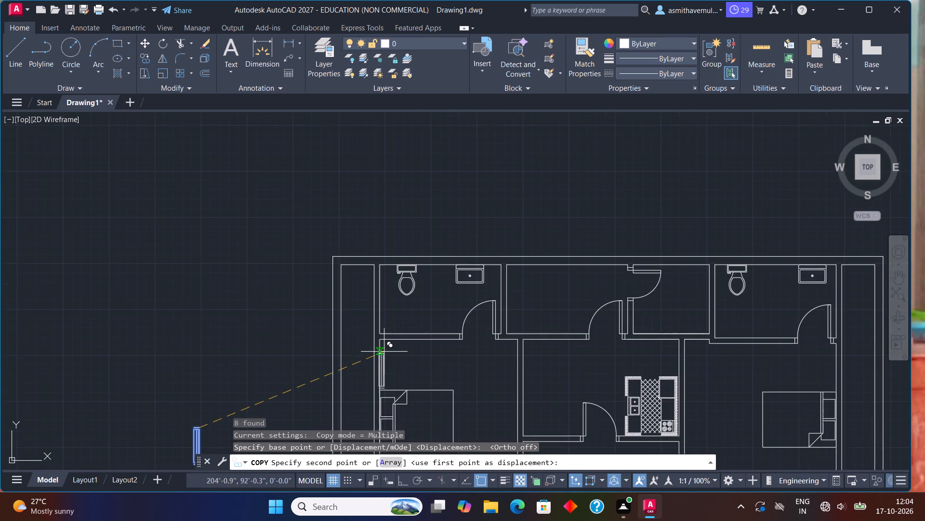
middle_drag(385, 353, 407, 238)
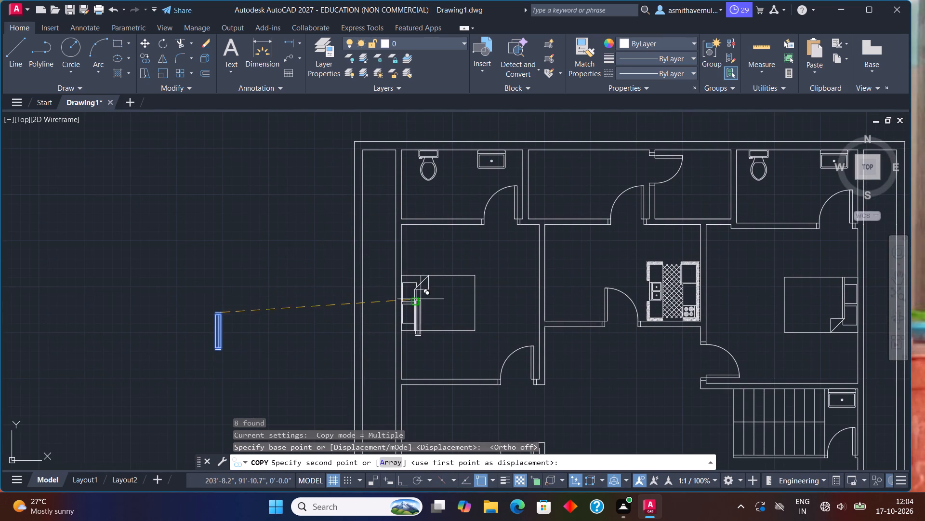
scroll(421, 302, up, 2)
scroll(375, 269, up, 2)
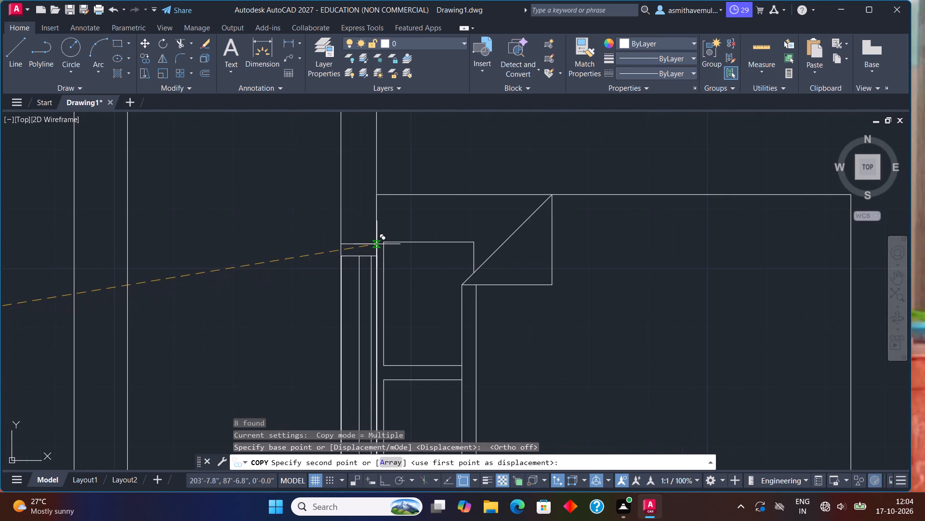
click(377, 243)
Place another window copy in the west wall of the middle bedroom, northwest of its bed.
scroll(423, 243, down, 4)
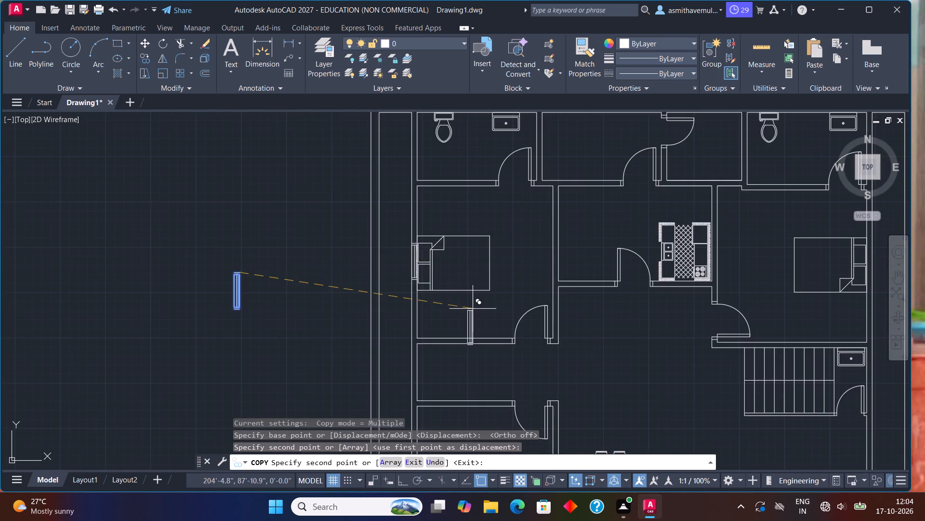
middle_drag(473, 309, 468, 181)
middle_drag(436, 346, 447, 207)
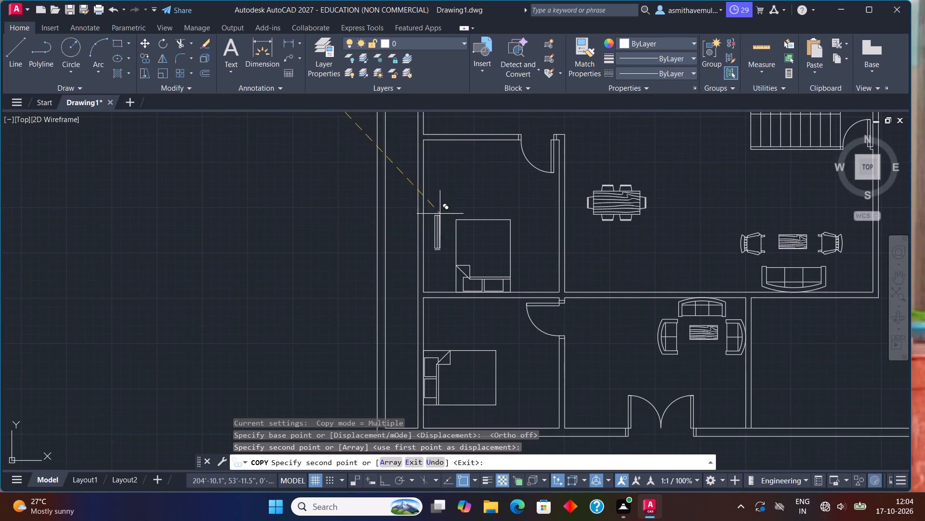
scroll(426, 224, up, 3)
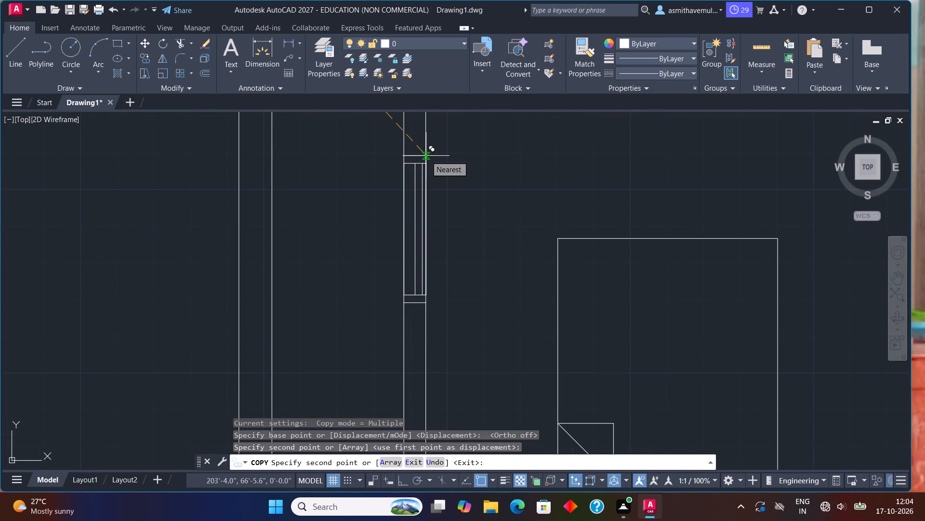
scroll(426, 156, up, 2)
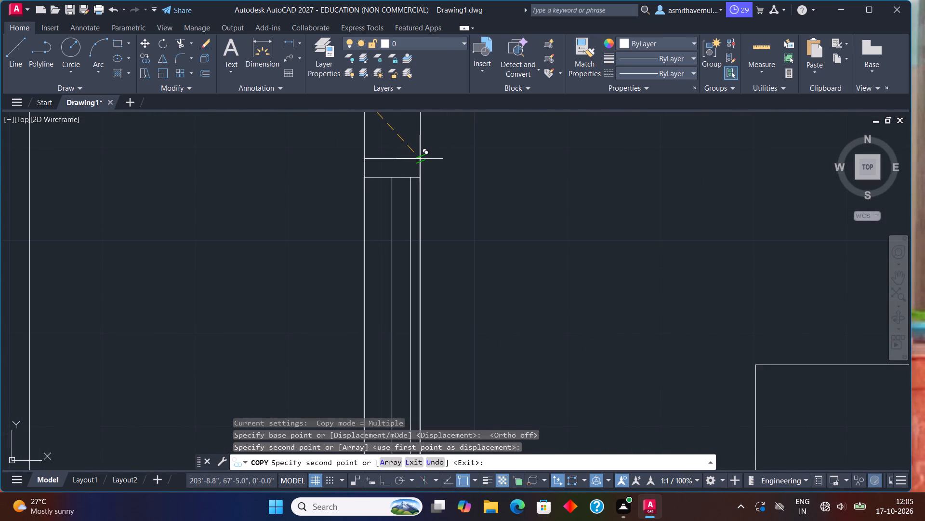
click(420, 159)
Place another window copy in the west wall behind the southwest bedroom's bed.
scroll(443, 182, down, 3)
scroll(473, 250, down, 1)
middle_drag(480, 296, 480, 294)
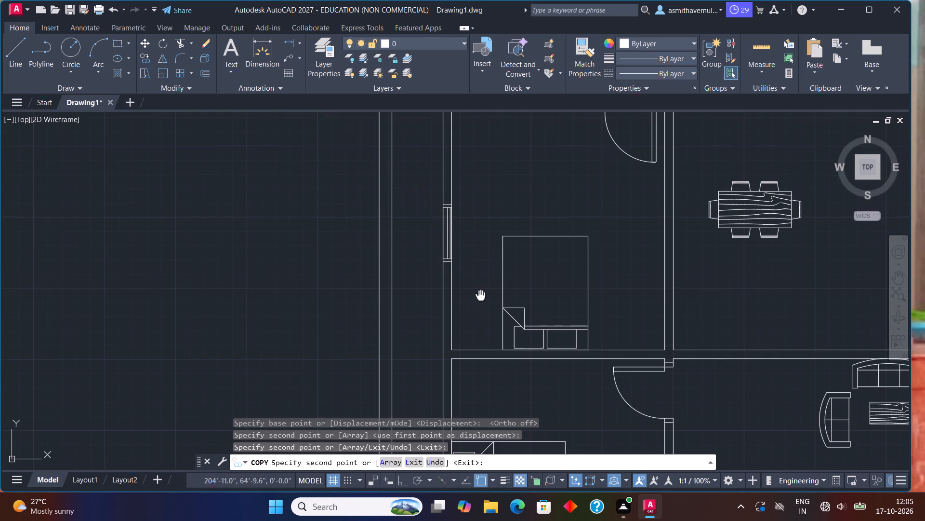
middle_drag(480, 294, 482, 129)
scroll(441, 287, up, 1)
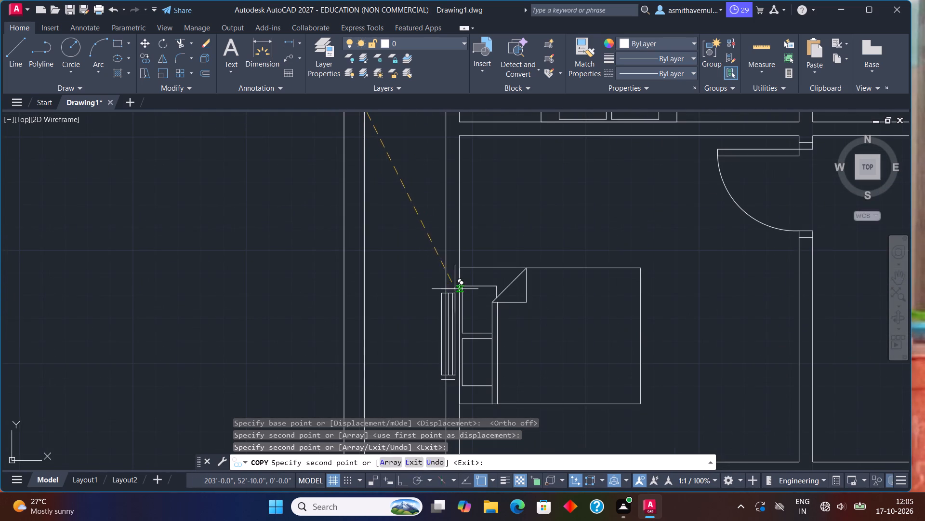
middle_drag(455, 289, 412, 190)
scroll(448, 215, up, 1)
scroll(410, 214, up, 1)
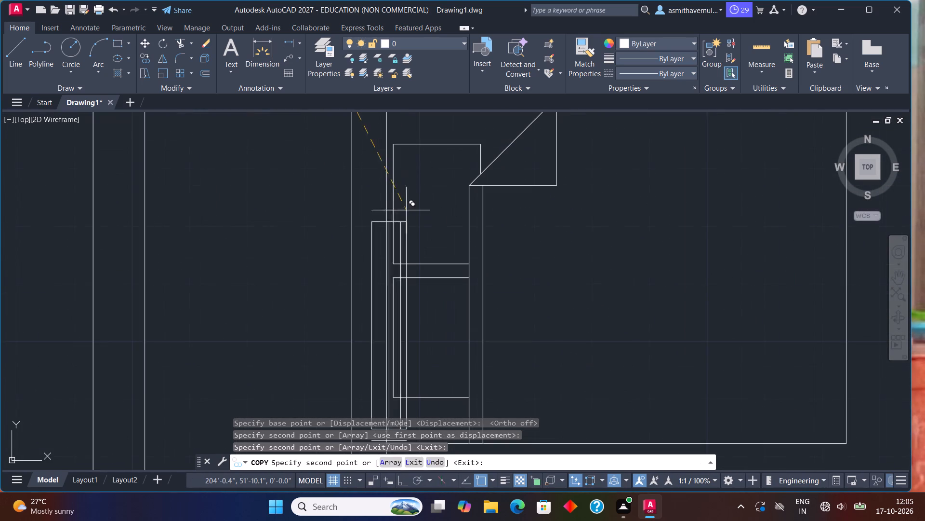
scroll(386, 179, up, 2)
click(384, 175)
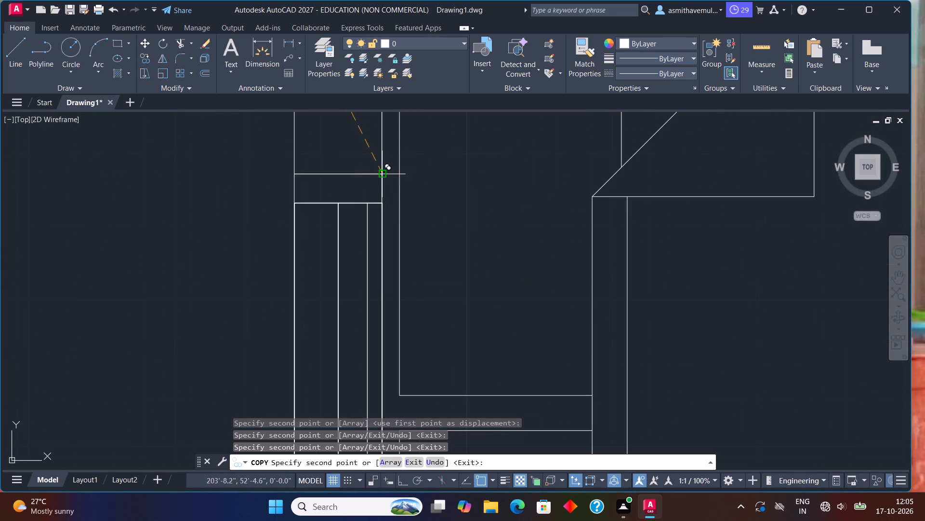
Place a spare window copy outside the plan, west of the southwest bedroom, and end the copying.
scroll(436, 204, down, 3)
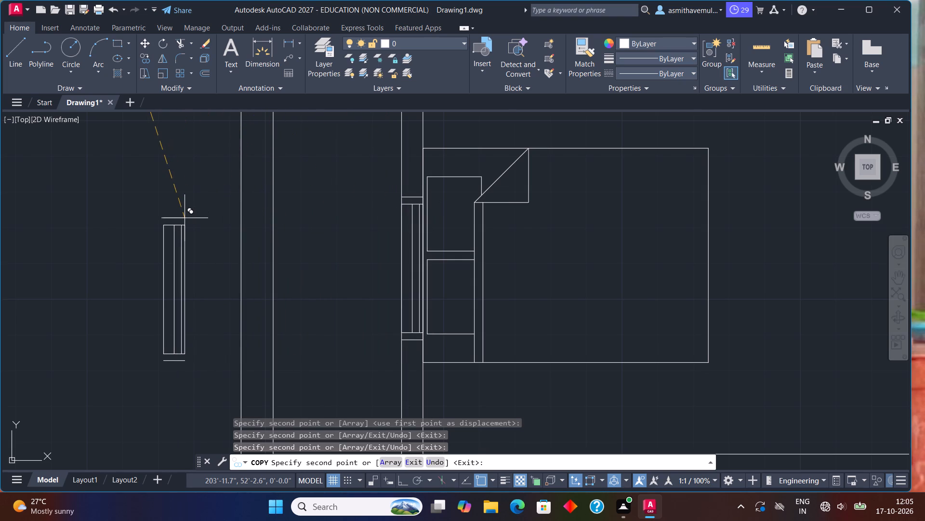
click(184, 218)
key(Escape)
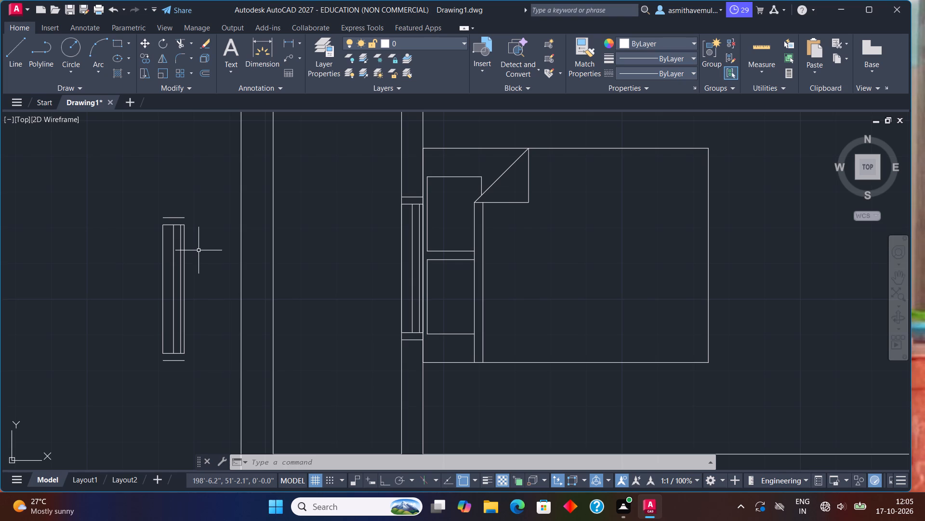
Move the spare window copy to the empty area east of the plan, level with the northeast bedroom.
scroll(198, 232, down, 3)
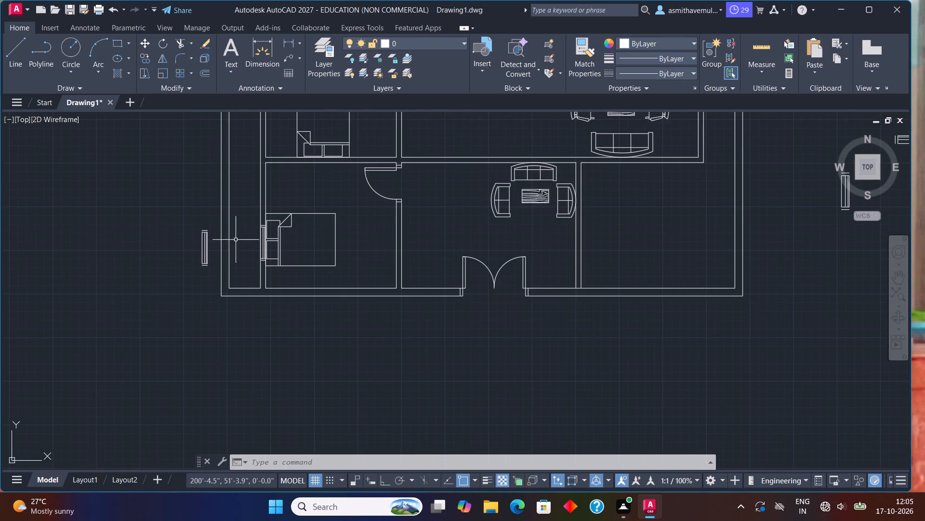
drag(206, 225, 211, 274)
key(m)
key(Return)
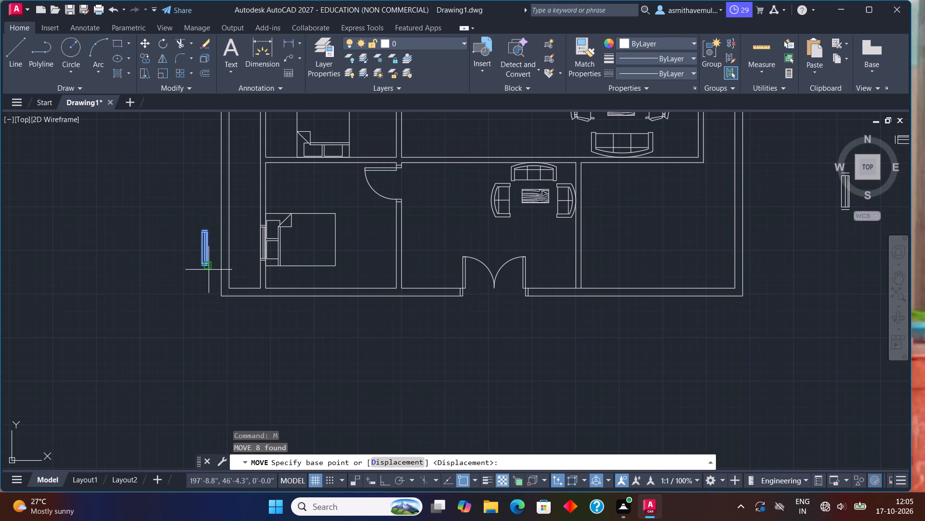
click(209, 268)
middle_drag(631, 185, 440, 384)
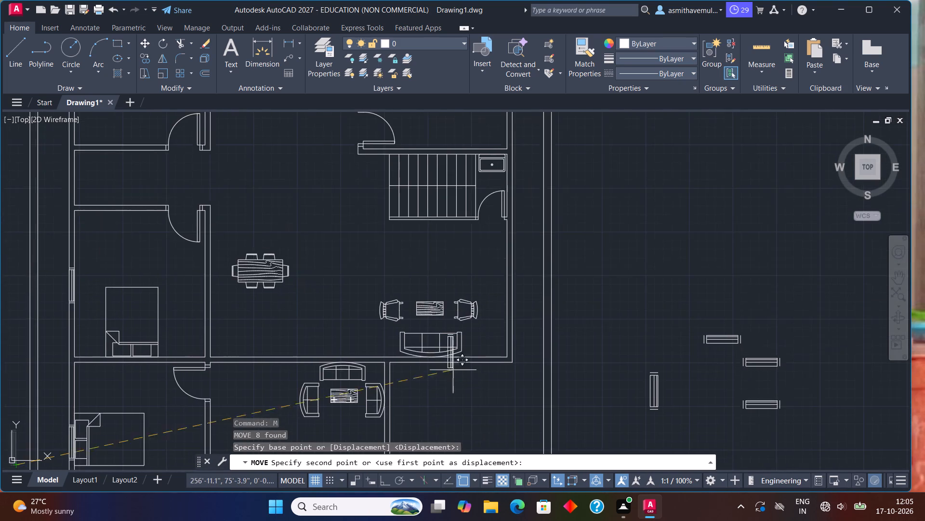
scroll(533, 317, down, 1)
scroll(589, 242, down, 1)
middle_drag(588, 239, 493, 323)
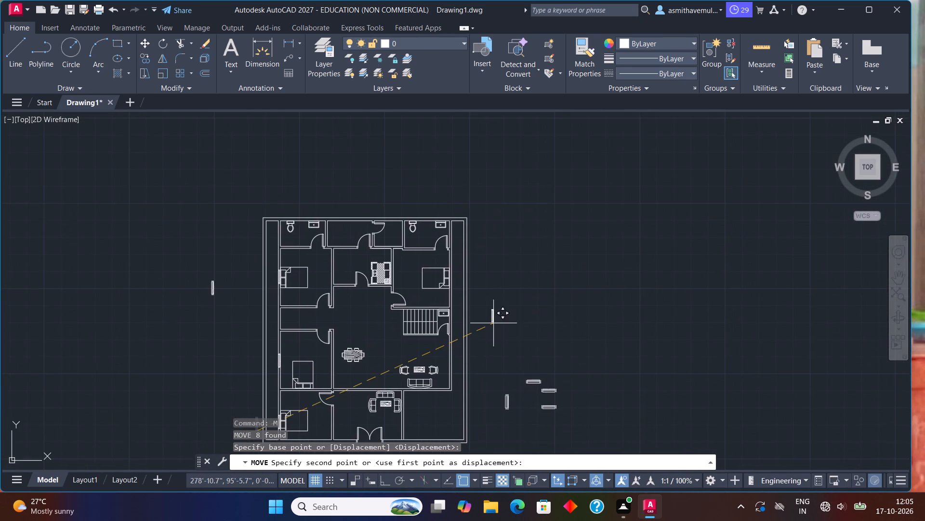
scroll(493, 323, up, 1)
click(536, 284)
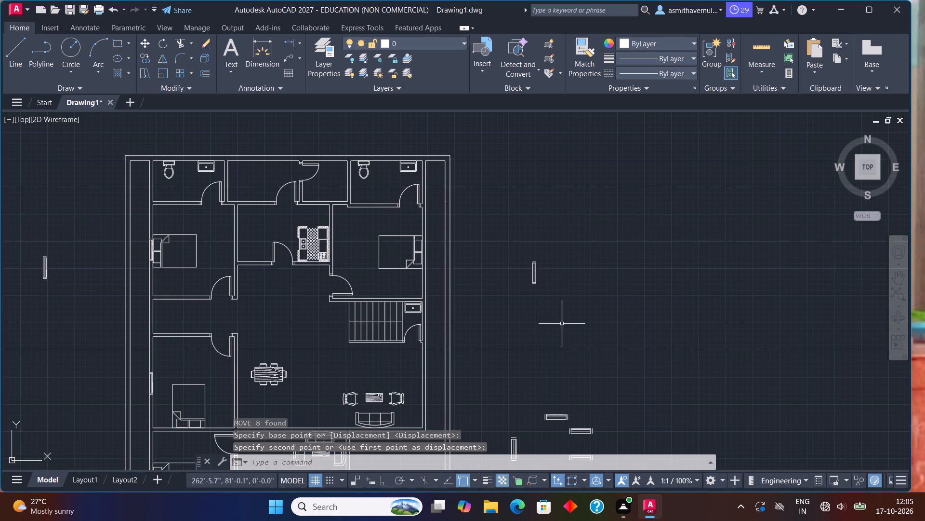
key(Escape)
Rotate the spare vertical window east of the northeast bedroom by 180 degrees about its southeast corner.
scroll(543, 257, up, 2)
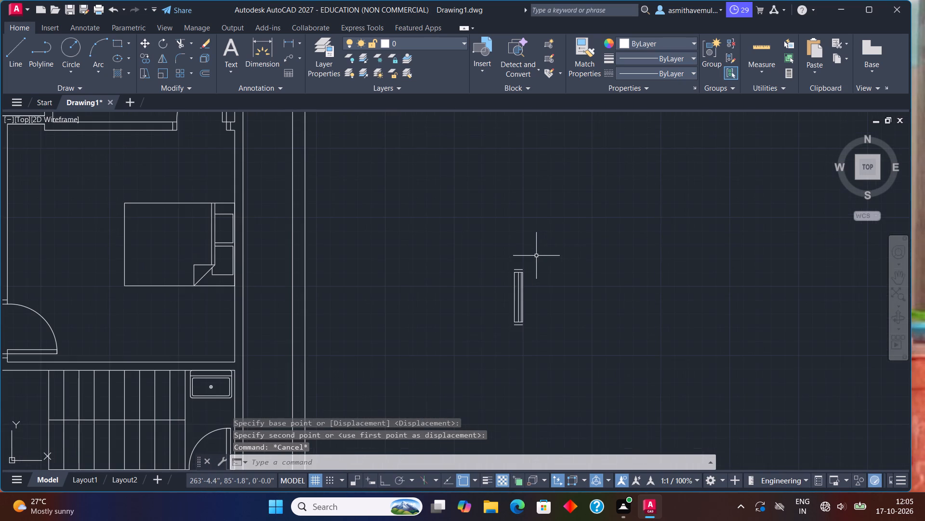
drag(519, 248, 581, 381)
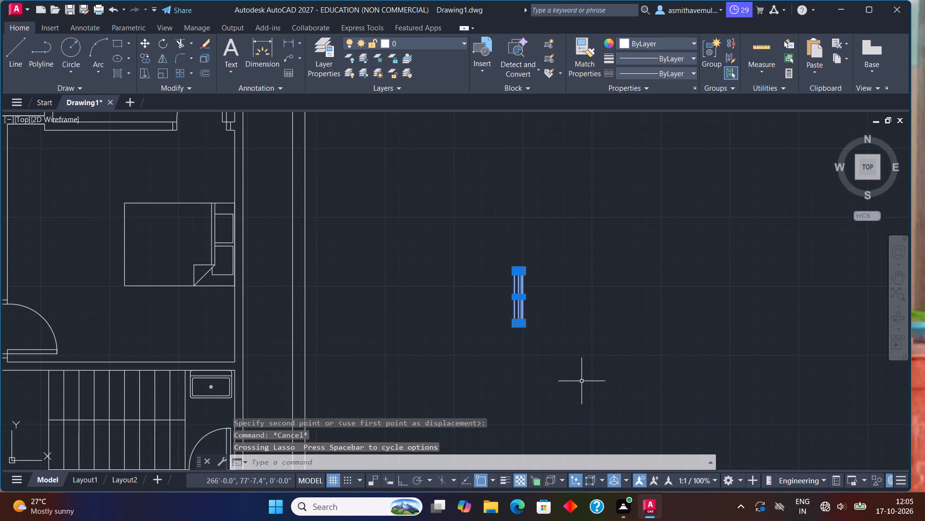
key(r)
key(o)
key(Return)
click(524, 326)
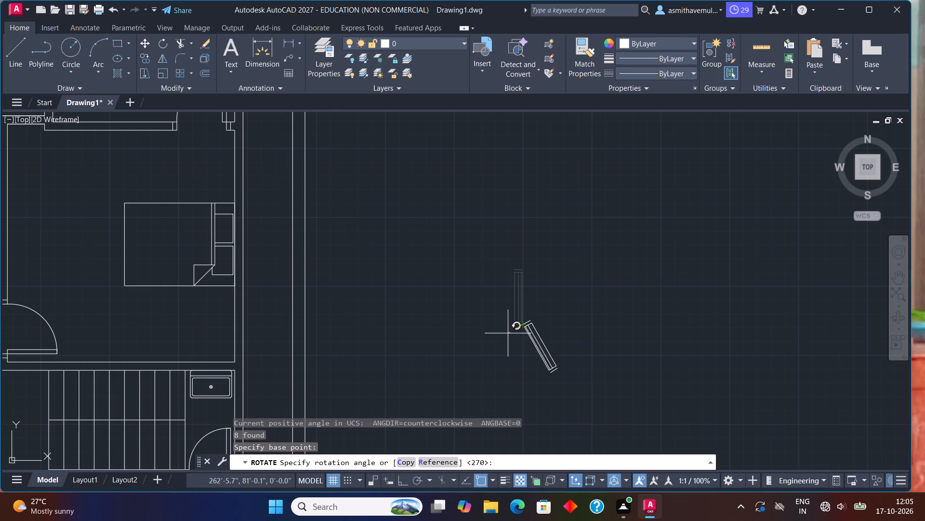
key(F8)
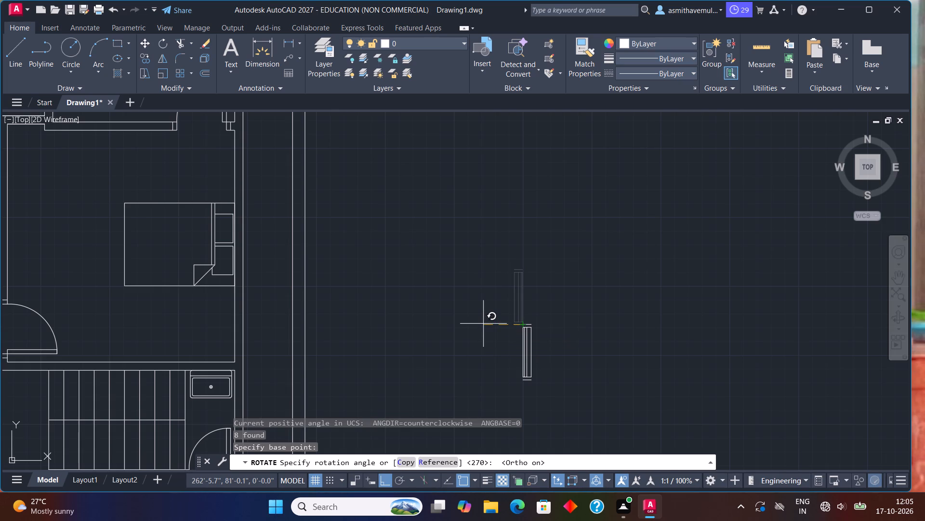
click(483, 324)
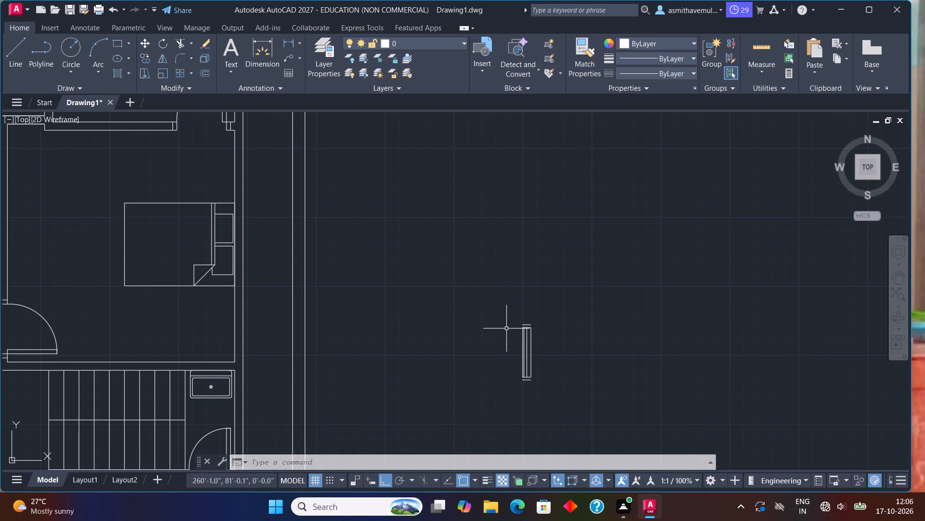
Copy the rotated window from its northwest corner into the east wall of the northeast bedroom, behind the bed.
drag(536, 308, 530, 389)
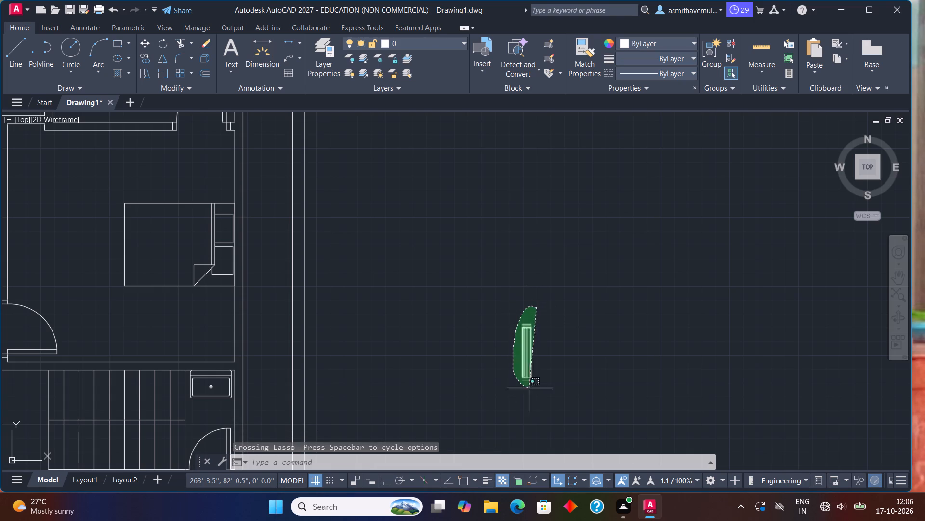
drag(530, 389, 564, 400)
key(F8)
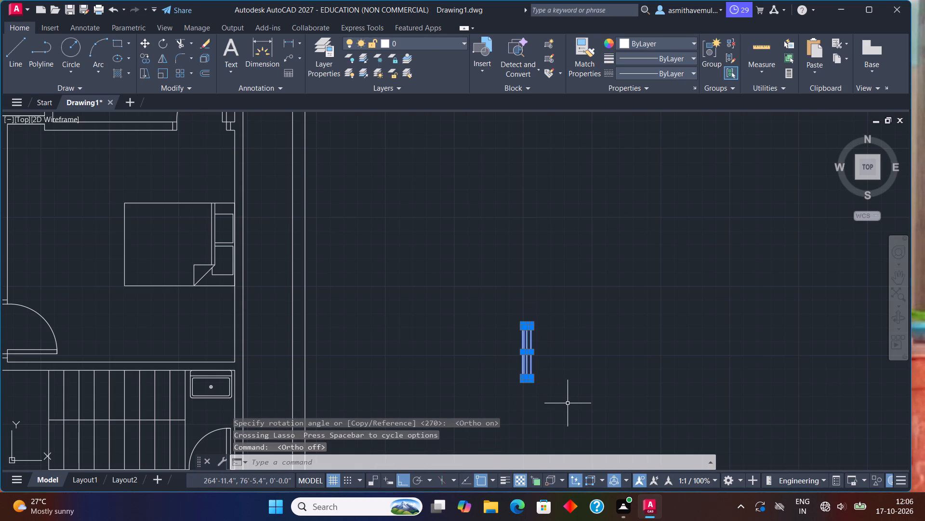
text(COPY)
key(Return)
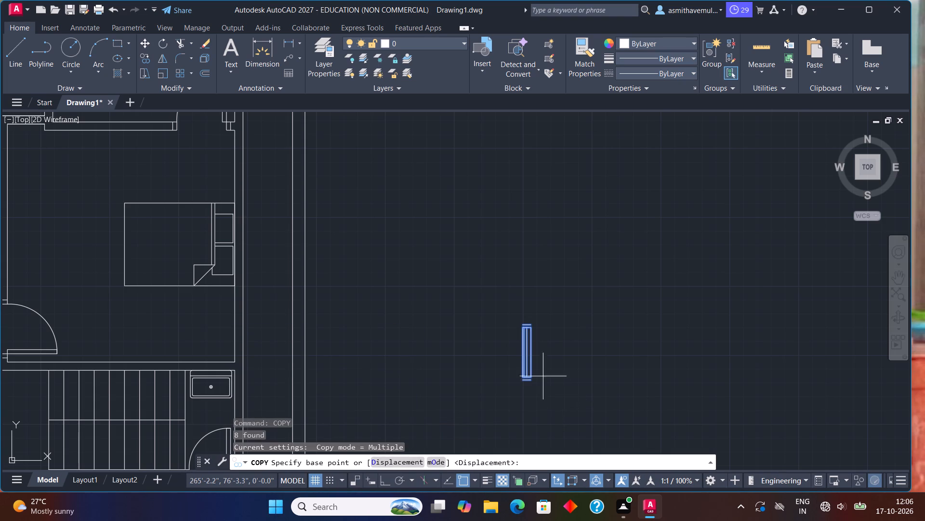
click(517, 325)
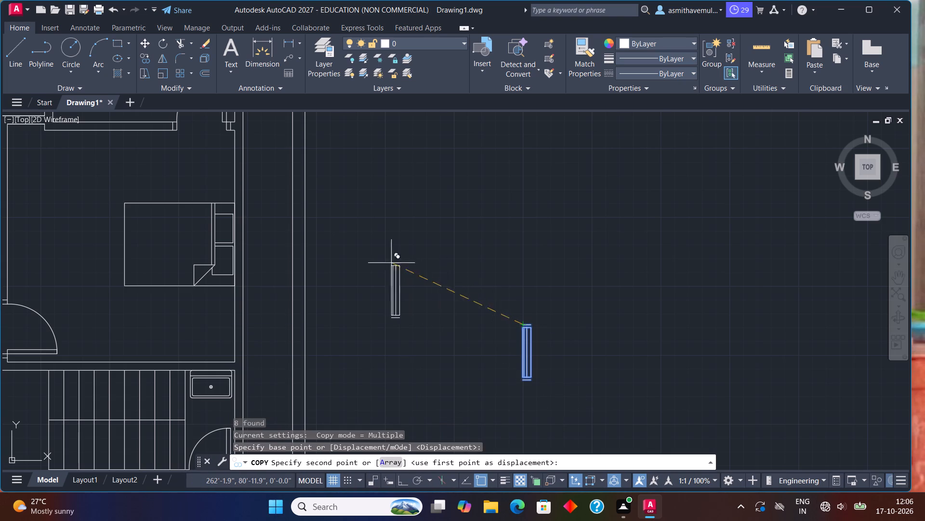
middle_drag(304, 241, 432, 264)
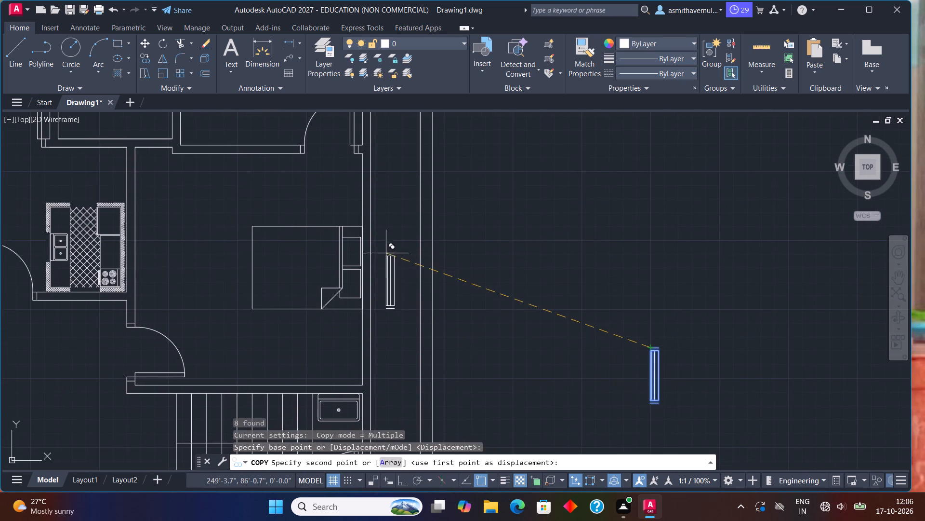
scroll(374, 248, up, 4)
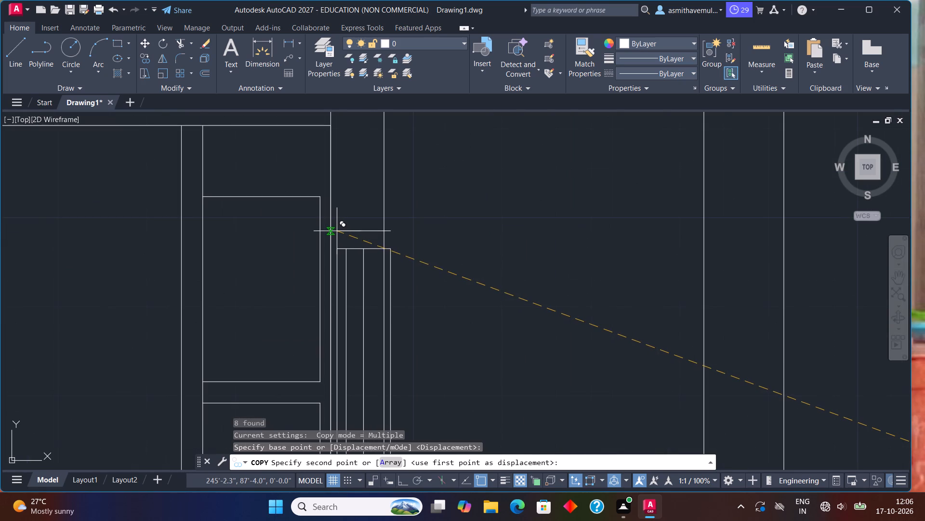
click(331, 229)
Place another window copy in the living area's east wall, beside the chairs and sofa, and end the copying.
scroll(371, 218, down, 5)
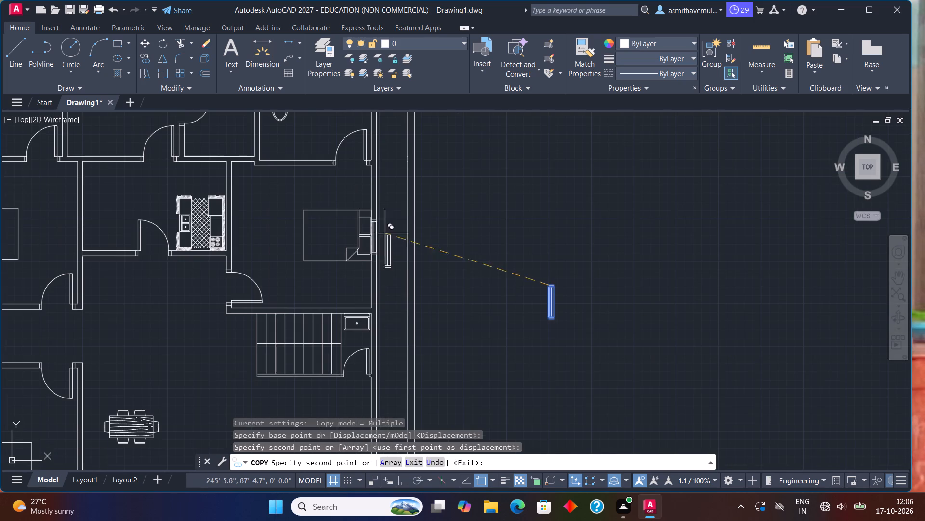
middle_drag(383, 289, 417, 214)
scroll(402, 241, up, 2)
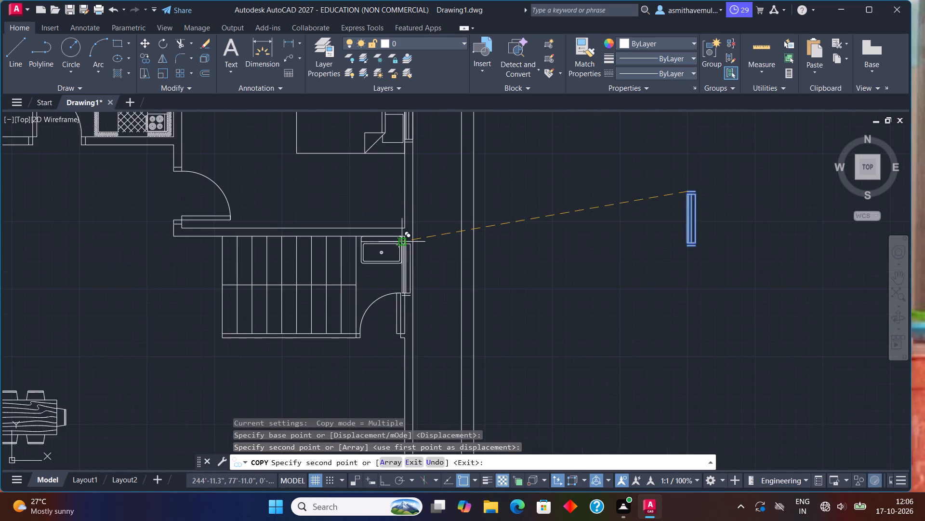
middle_drag(422, 253, 334, 230)
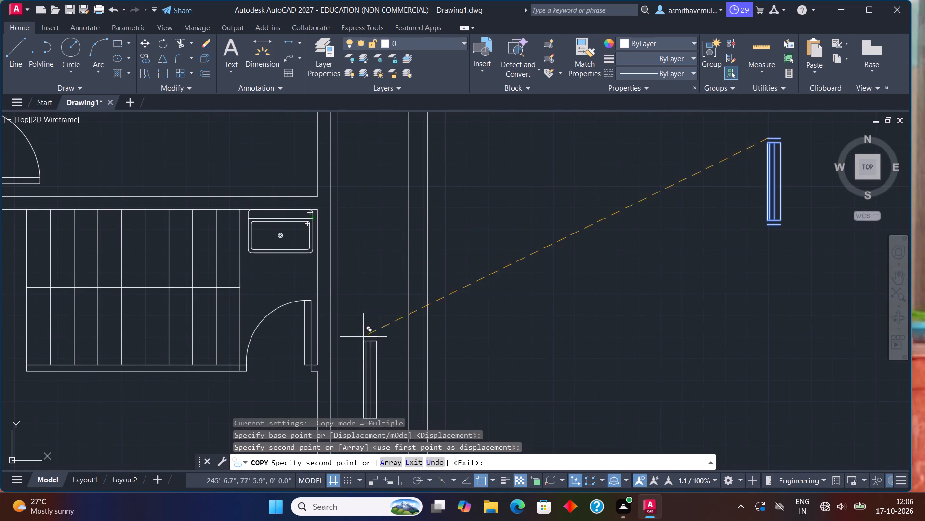
scroll(363, 340, down, 1)
middle_drag(363, 341, 408, 183)
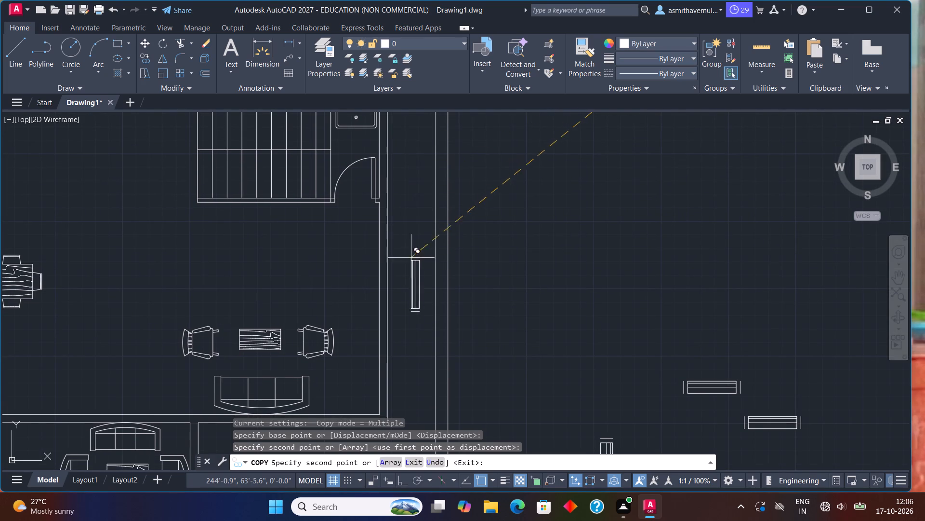
scroll(375, 300, up, 3)
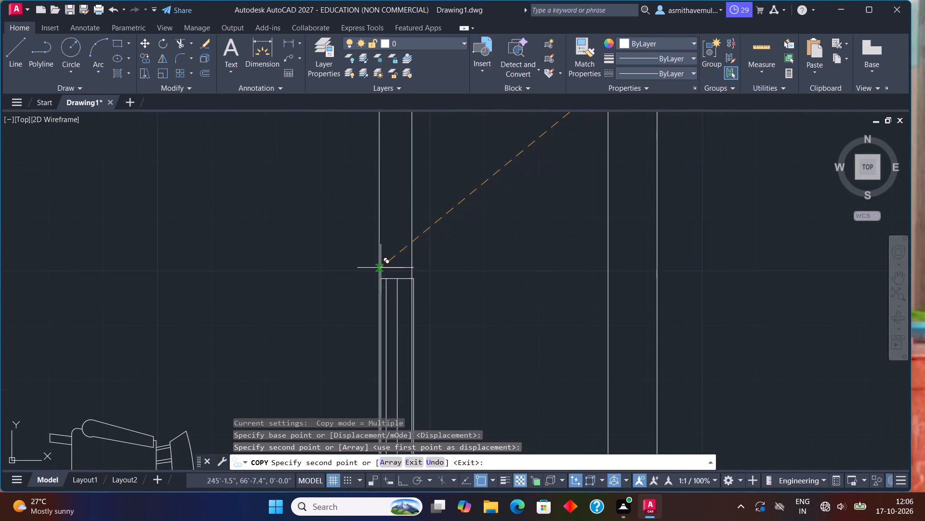
click(378, 264)
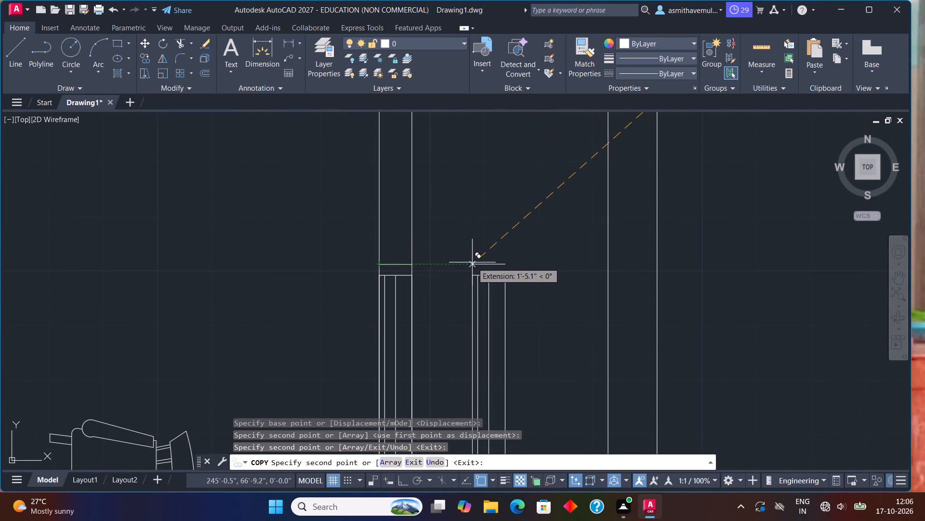
key(Escape)
Move the rotated spare window into the wall east of the entrance sitting room, next to the eastern sofa.
scroll(472, 265, down, 4)
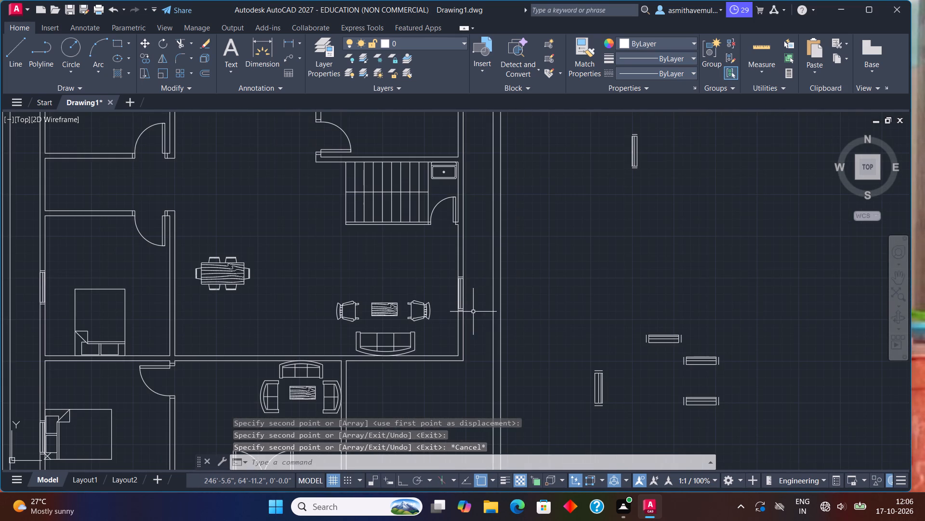
middle_drag(502, 318, 542, 296)
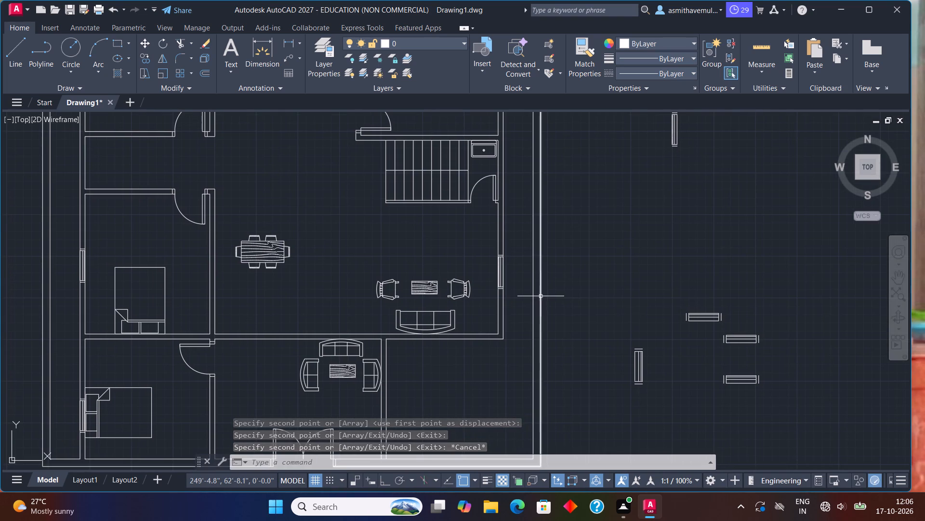
middle_drag(597, 262, 515, 296)
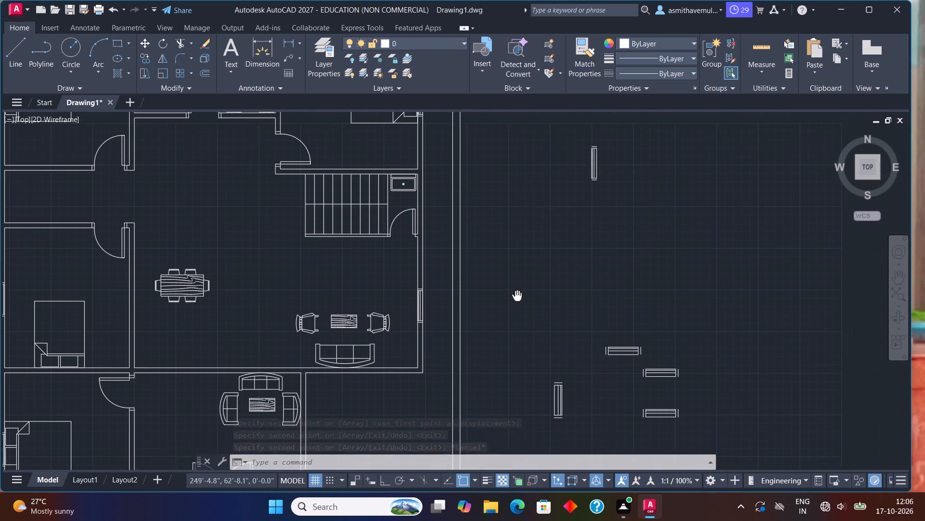
middle_drag(515, 296, 514, 298)
scroll(567, 203, down, 1)
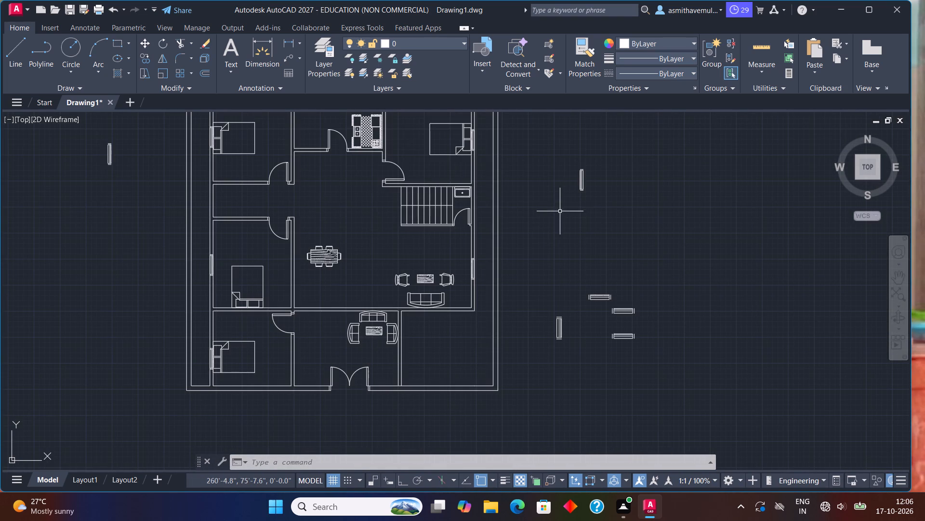
drag(590, 159, 617, 232)
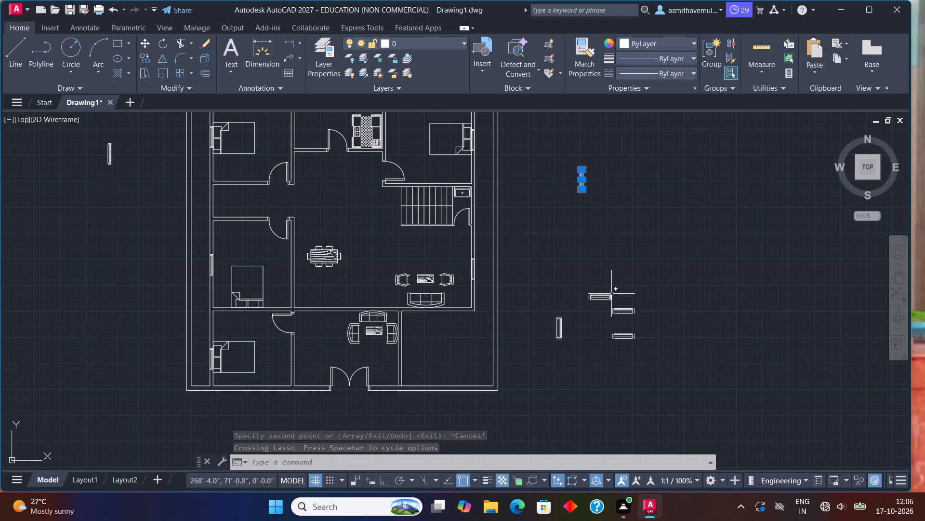
key(m)
key(Return)
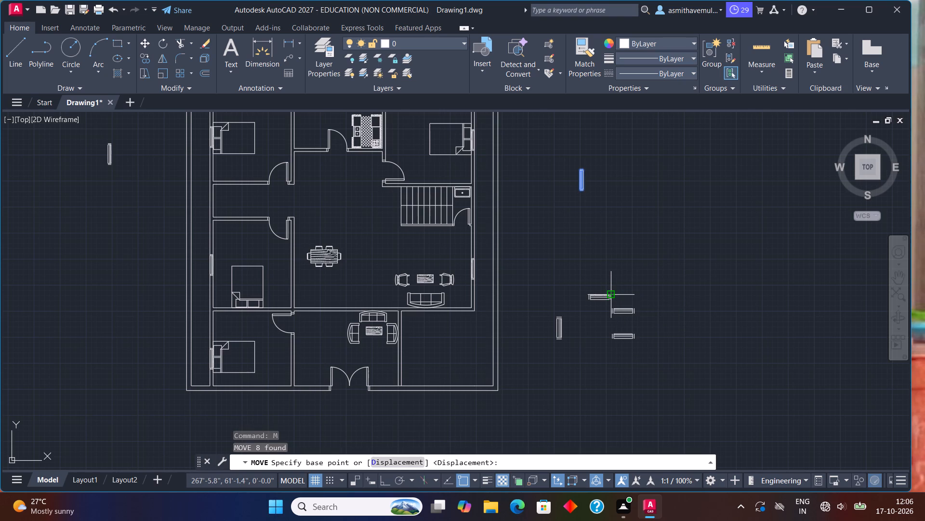
scroll(535, 167, up, 2)
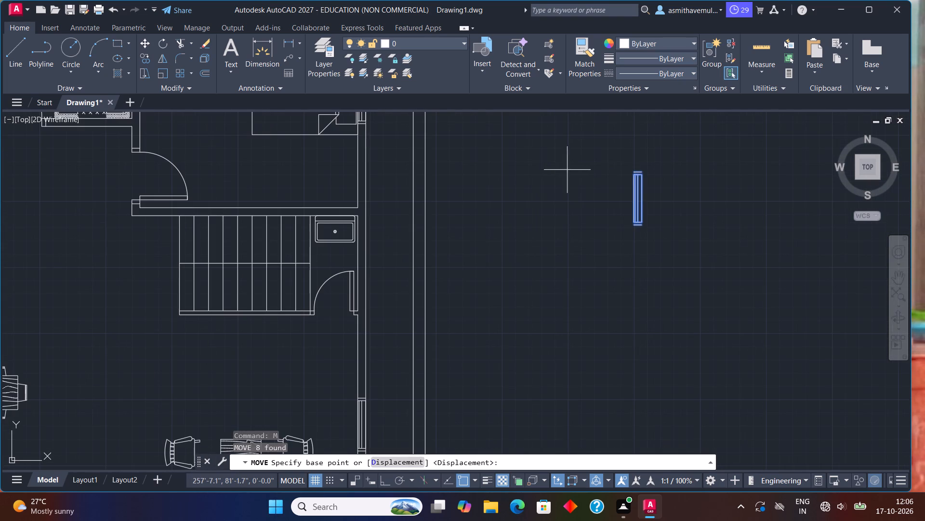
click(634, 172)
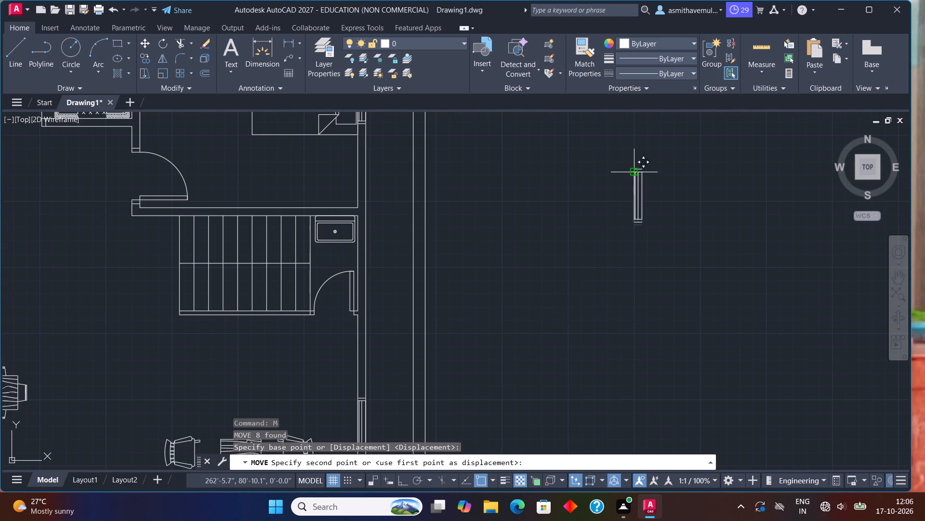
scroll(552, 229, down, 1)
scroll(514, 278, down, 1)
middle_drag(453, 386, 580, 189)
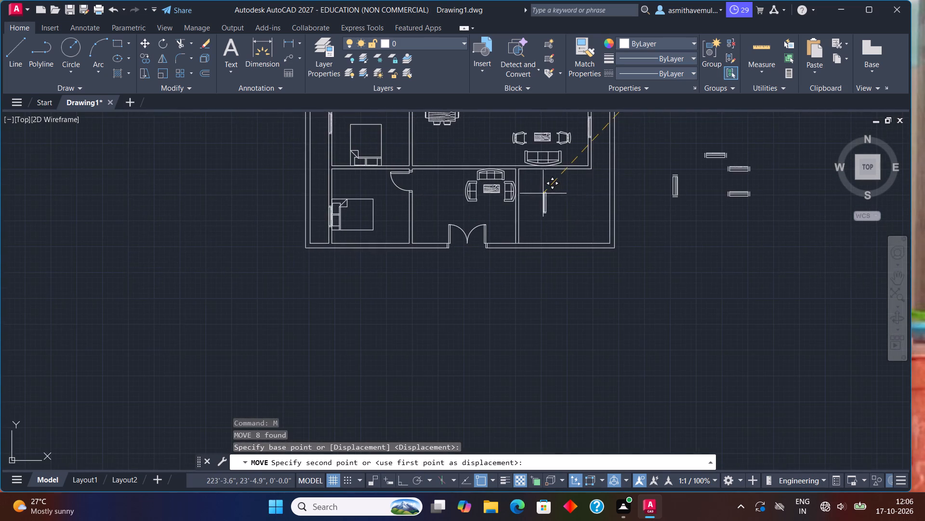
scroll(543, 193, up, 4)
scroll(456, 208, up, 2)
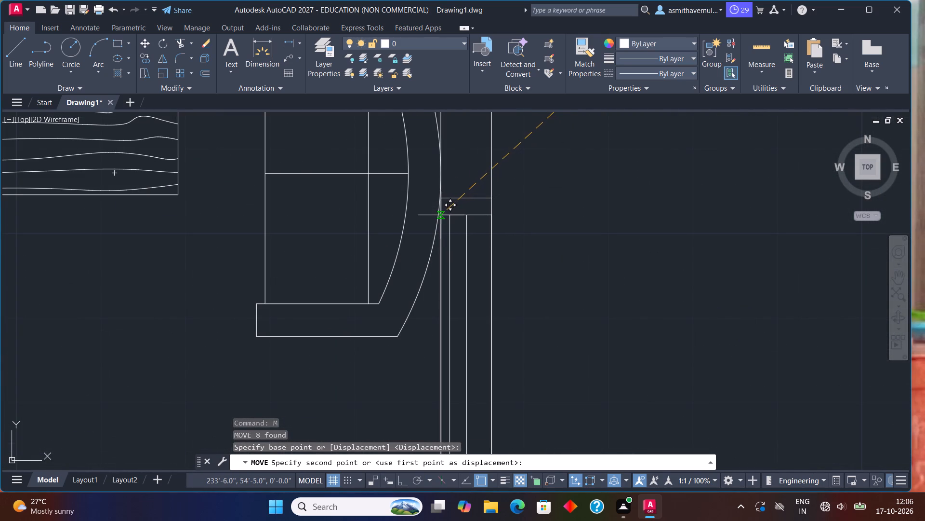
click(441, 215)
Copy the southernmost horizontal spare window from its northeast corner into the entrance room's south wall, west of the double door.
scroll(554, 208, down, 5)
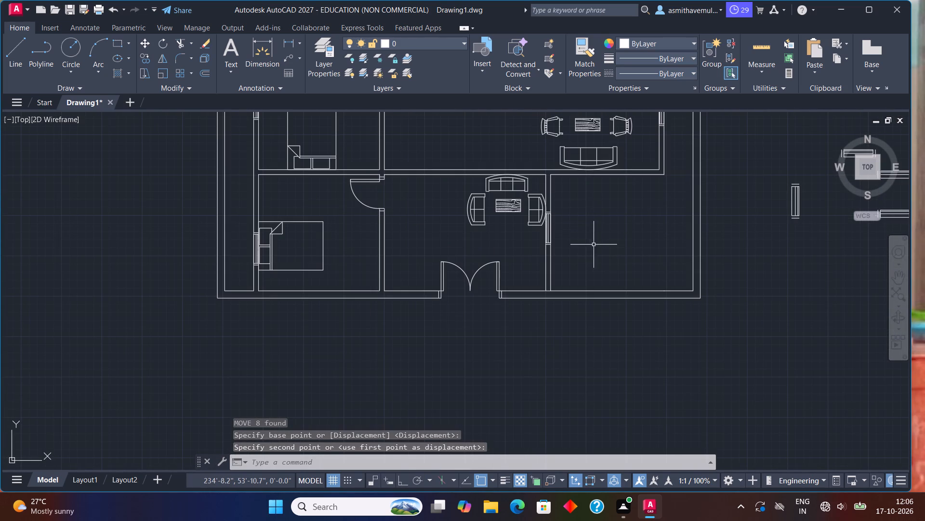
middle_drag(622, 234, 416, 257)
drag(722, 232, 720, 258)
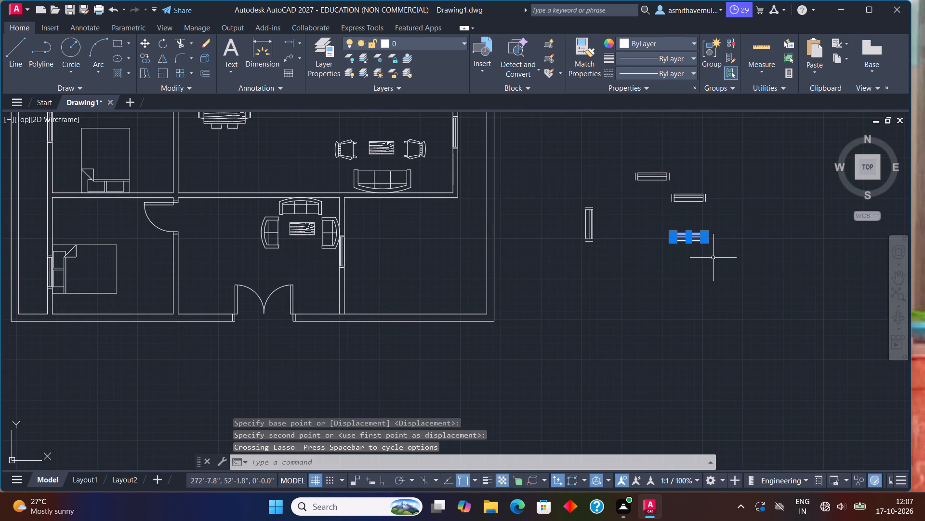
key(c)
text(OPY)
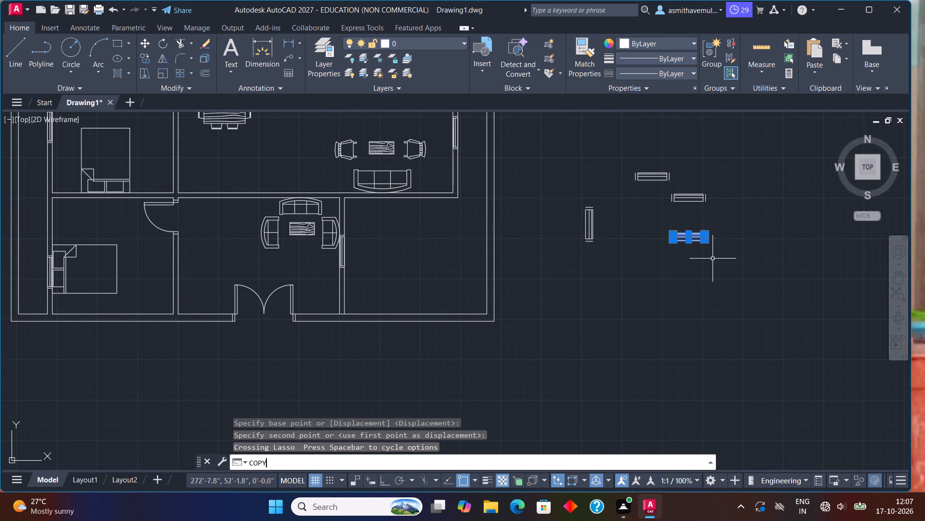
key(Return)
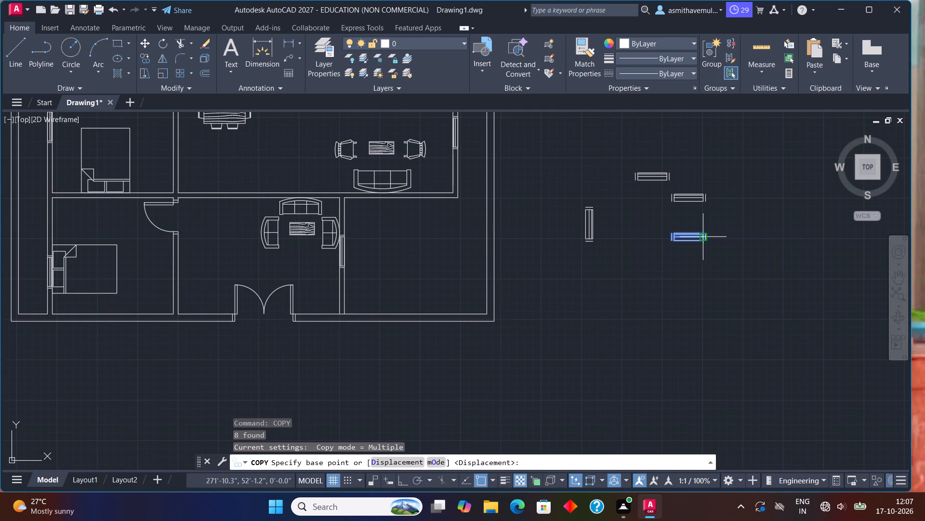
click(707, 229)
middle_drag(296, 337, 406, 317)
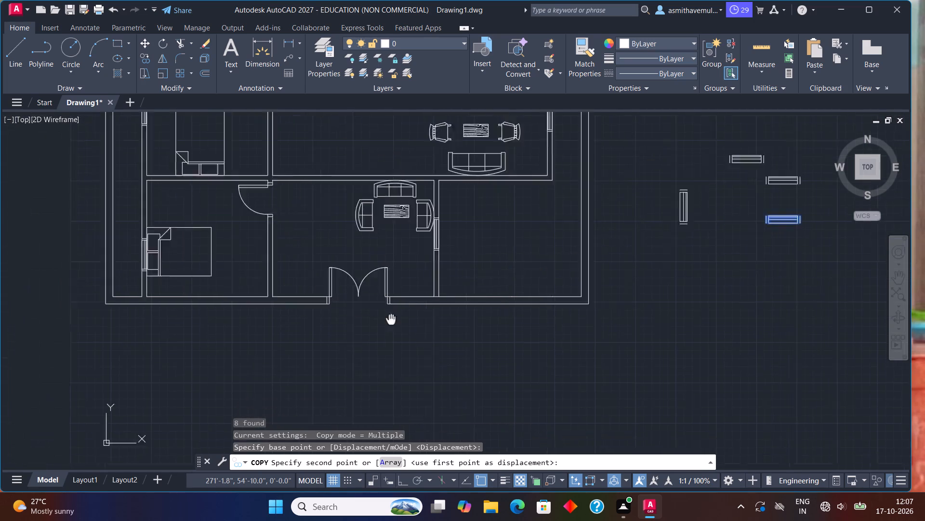
middle_drag(406, 317, 599, 315)
scroll(515, 298, up, 4)
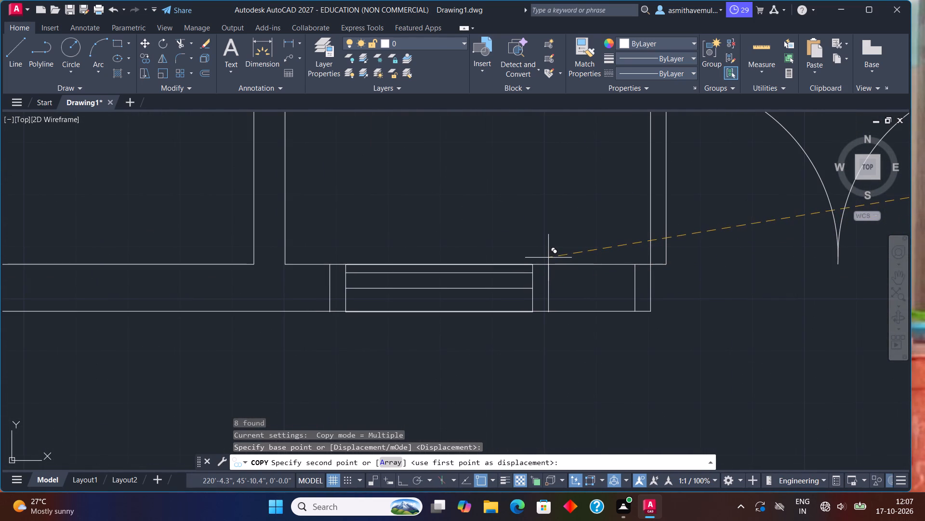
scroll(548, 259, up, 2)
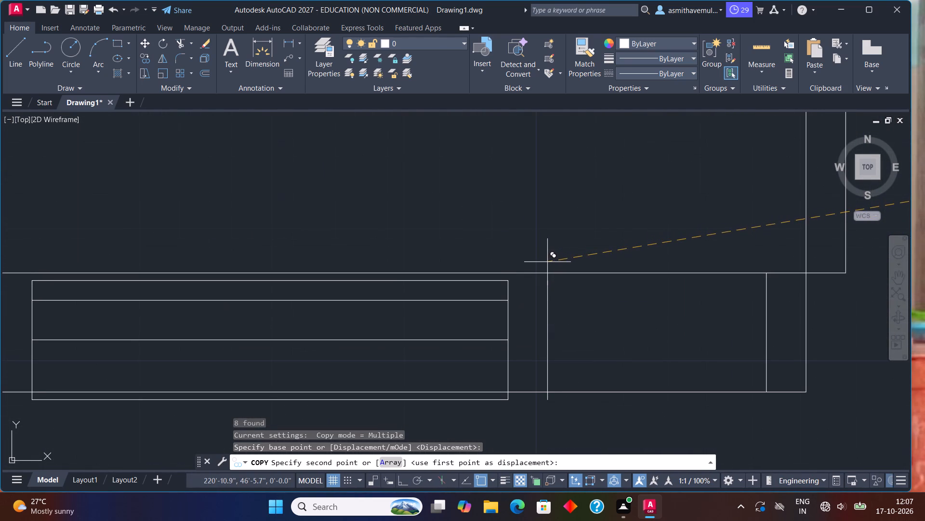
click(549, 254)
Place another copy of the window in the entrance room's south wall, east of the double door, and end the copying.
scroll(642, 256, down, 2)
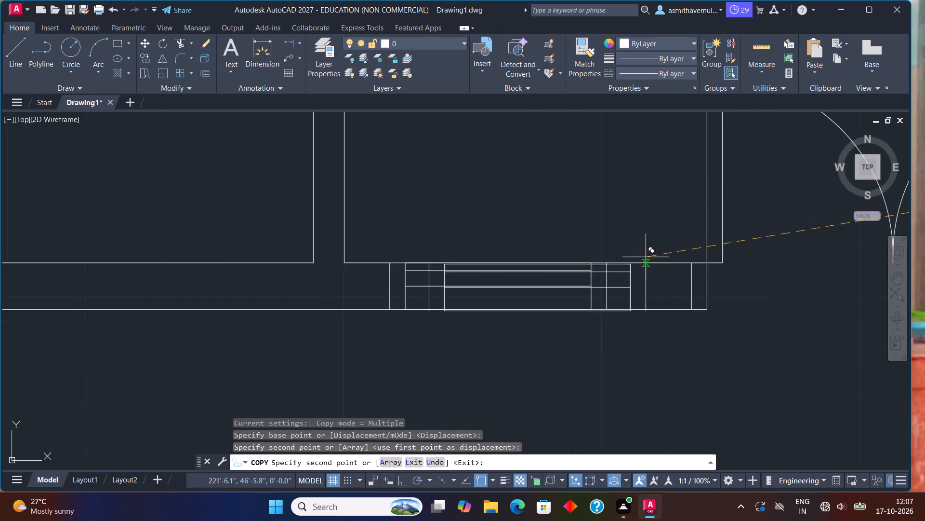
scroll(646, 257, down, 2)
middle_drag(706, 268, 397, 268)
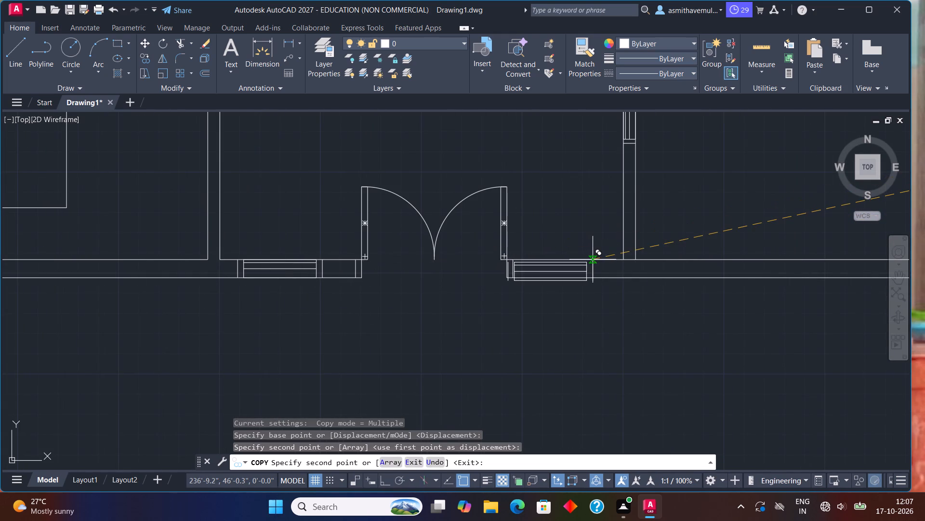
scroll(593, 260, up, 4)
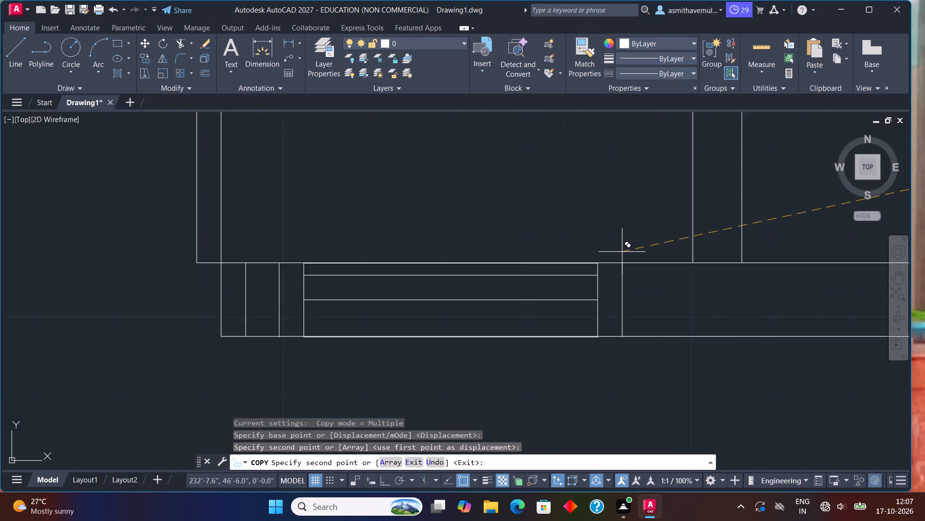
scroll(622, 252, up, 1)
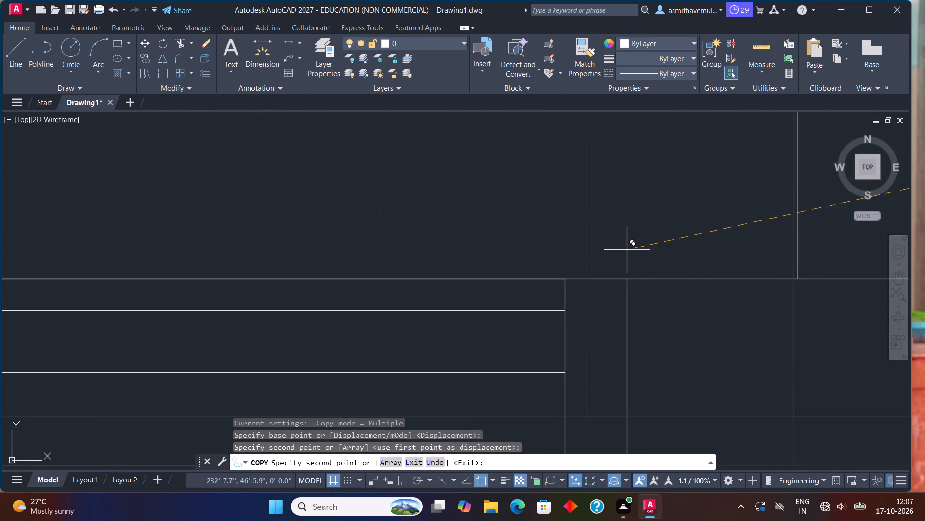
click(627, 248)
scroll(553, 276, down, 5)
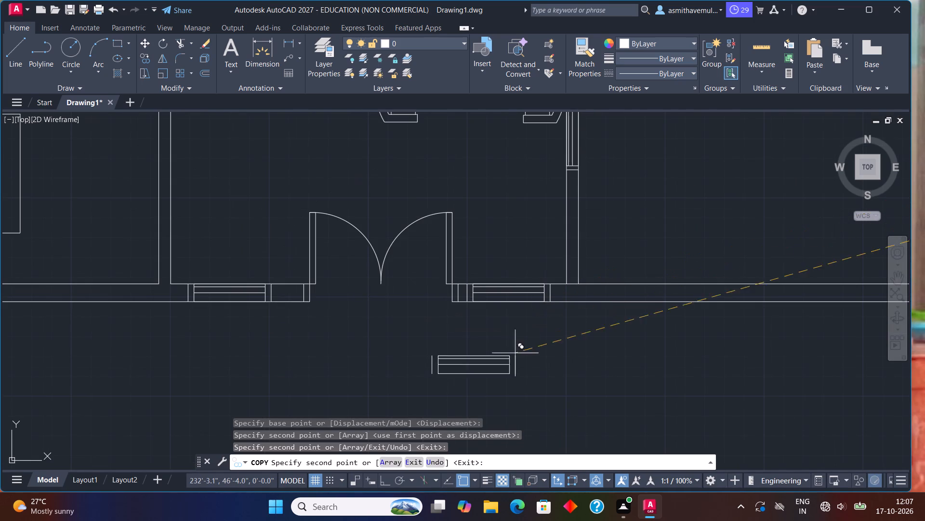
key(Escape)
Draw a rectangle 1'6" long and 6" wide in the empty area east of the house, north of the spare windows.
scroll(510, 319, down, 1)
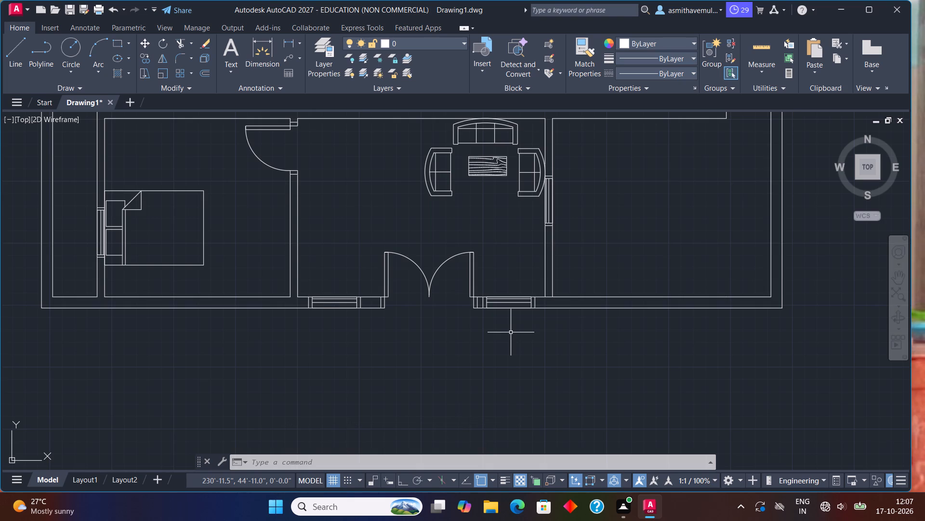
scroll(511, 333, down, 3)
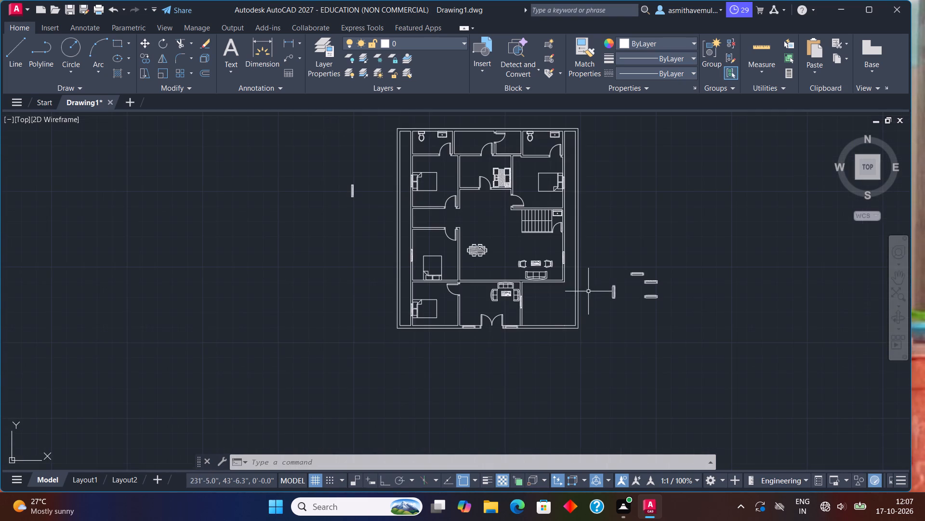
middle_drag(588, 289, 448, 385)
scroll(459, 333, up, 1)
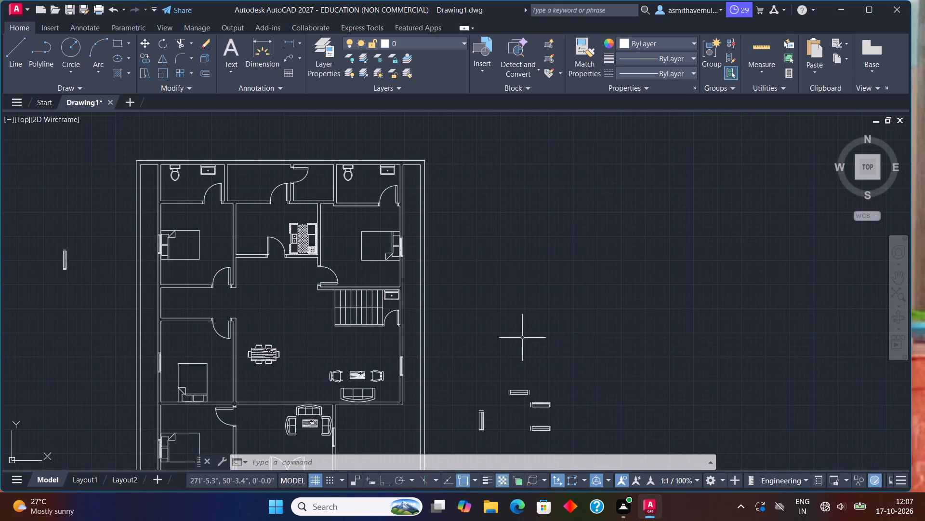
key(r)
text(EC)
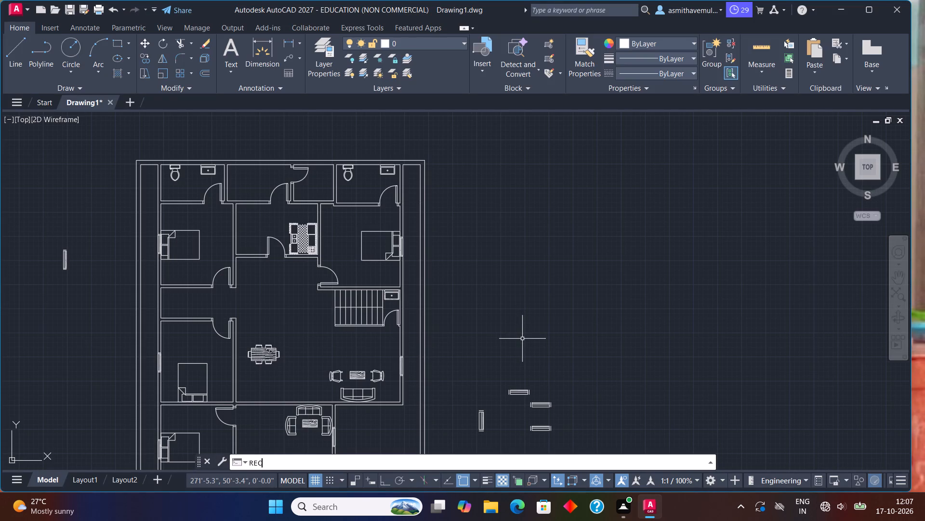
key(Return)
click(503, 317)
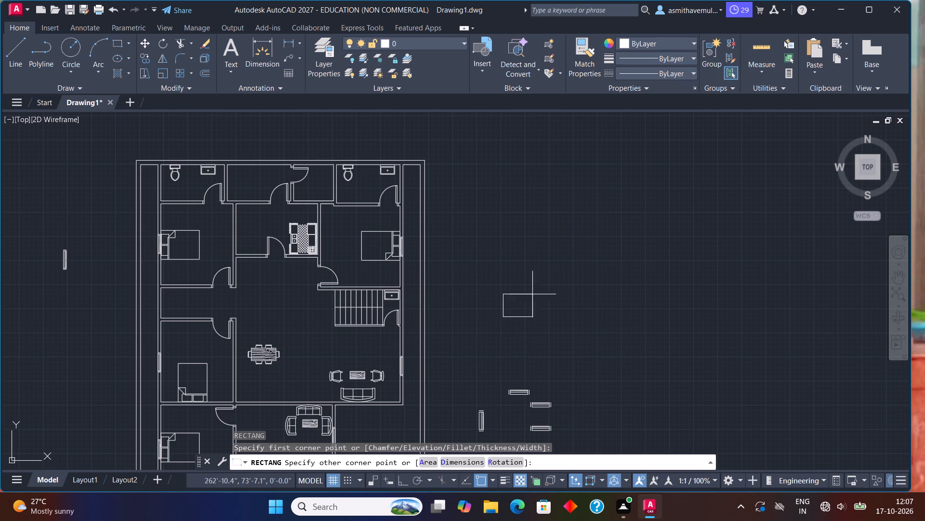
key(d)
key(Return)
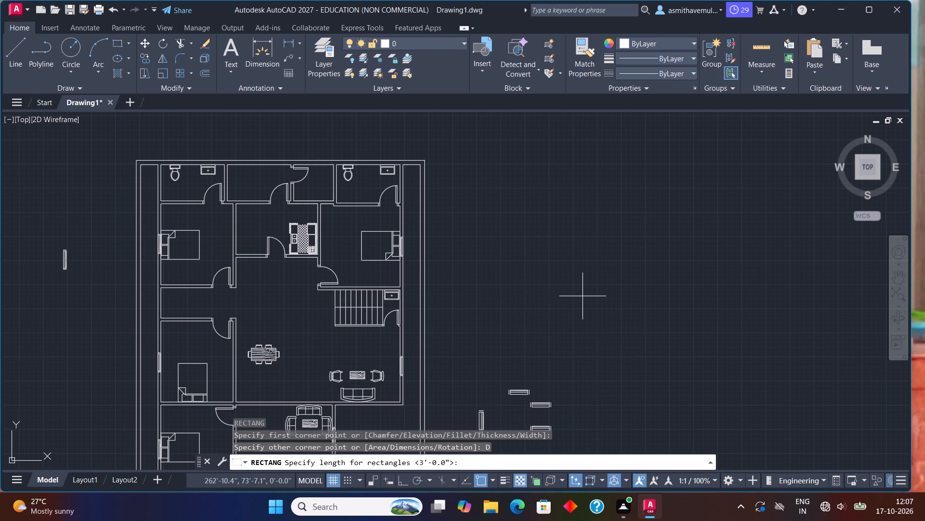
text(1'6")
key(Return)
text(6")
key(Return)
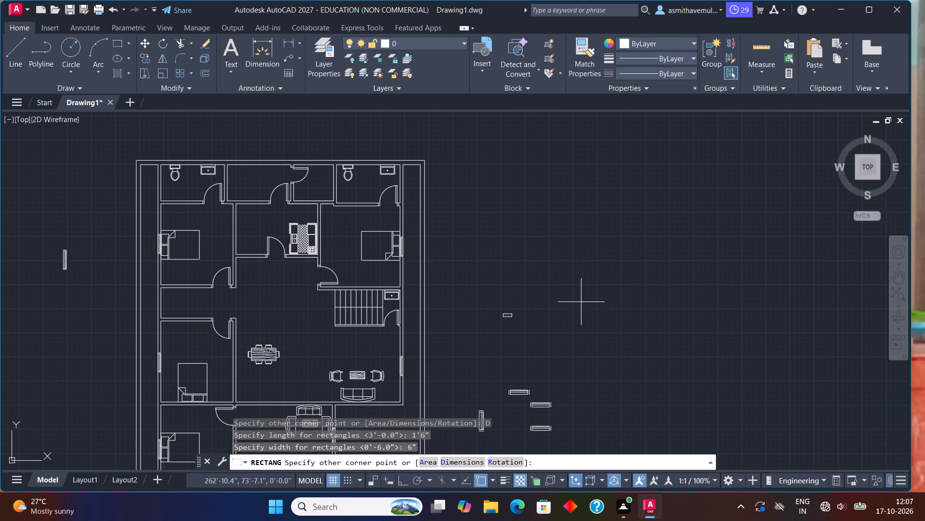
click(570, 305)
Explode the new 1'6" by 6" rectangle into separate lines.
scroll(452, 369, up, 2)
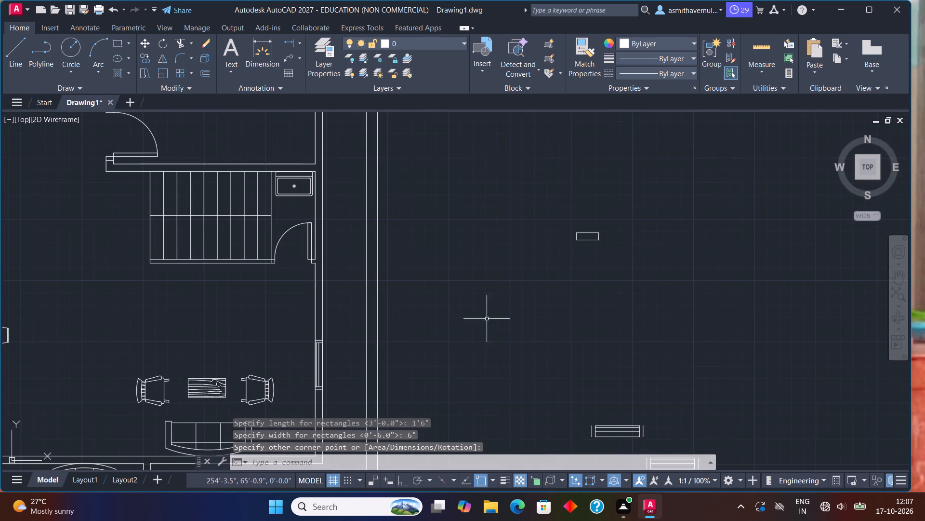
middle_drag(494, 315, 503, 421)
scroll(504, 396, up, 1)
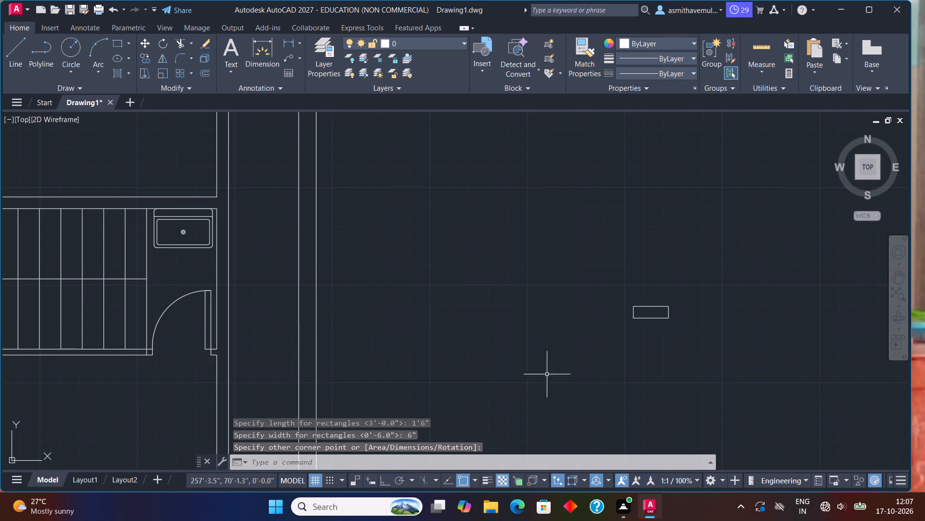
scroll(609, 341, up, 1)
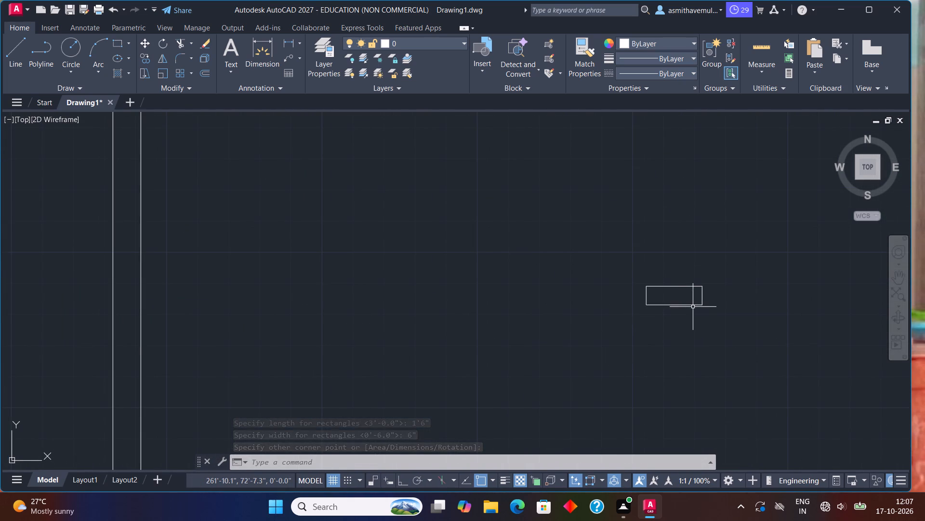
click(693, 306)
key(x)
key(Return)
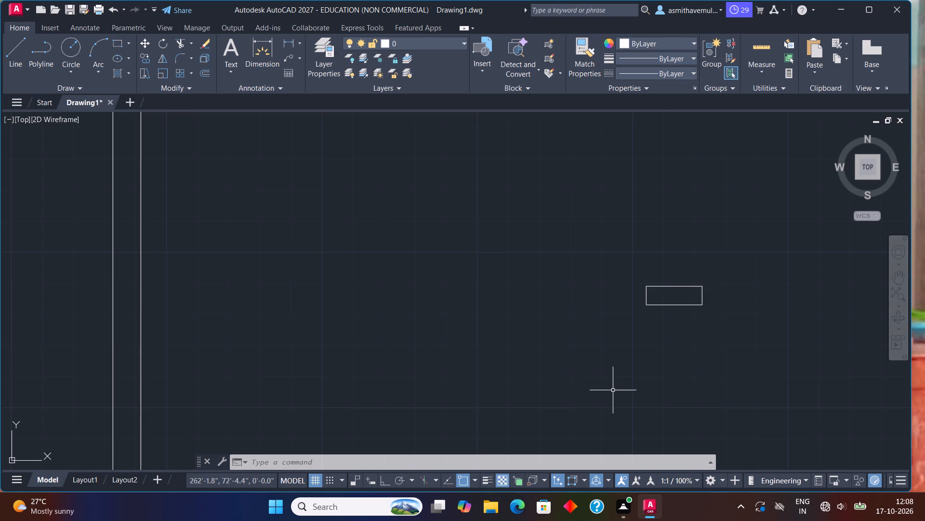
click(651, 304)
key(Escape)
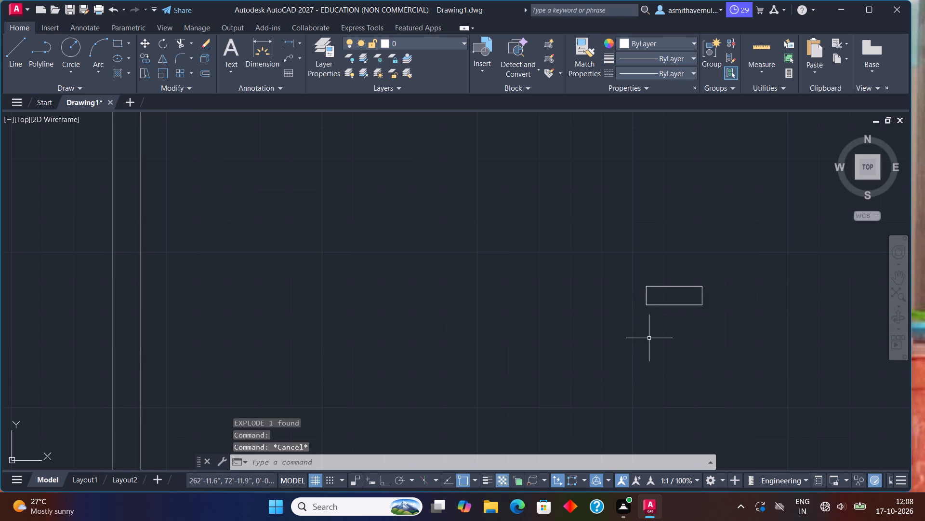
Draw a horizontal centre line between the midpoints of the exploded rectangle's two short sides.
key(l)
key(Return)
scroll(655, 335, up, 1)
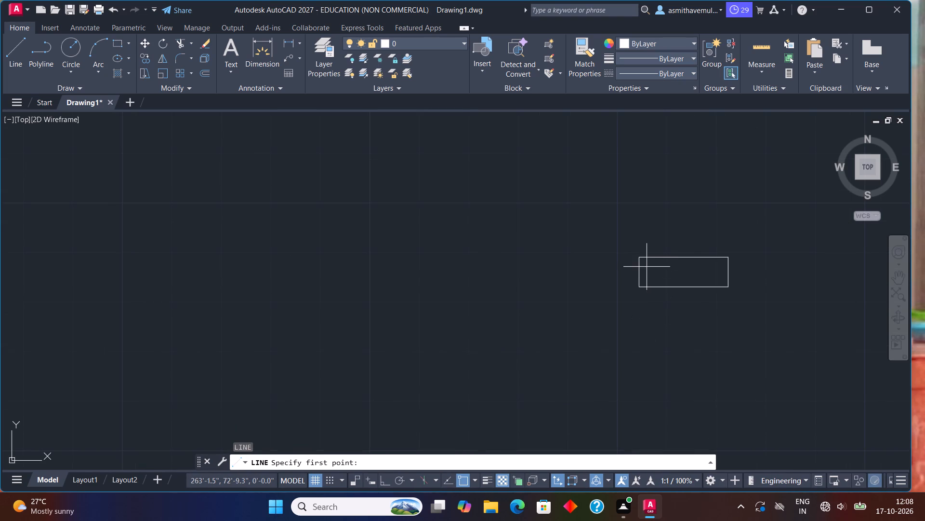
click(641, 269)
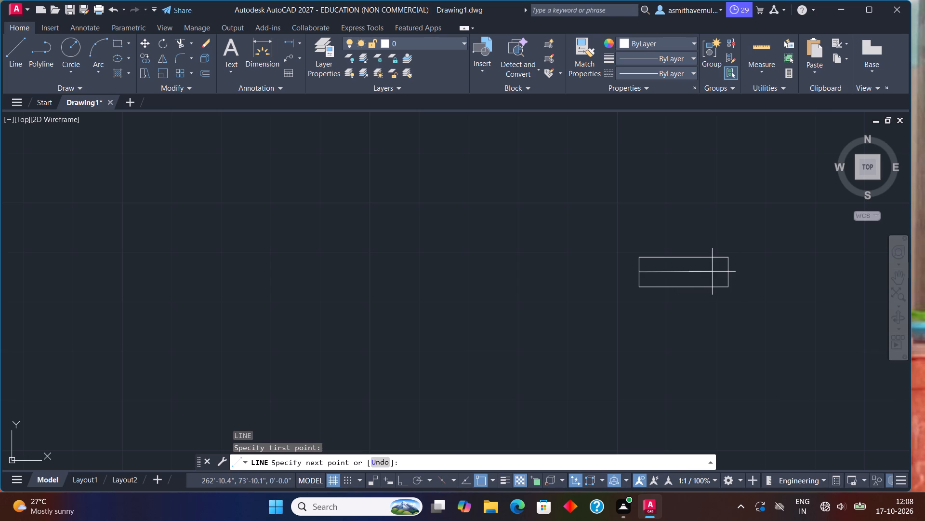
click(725, 272)
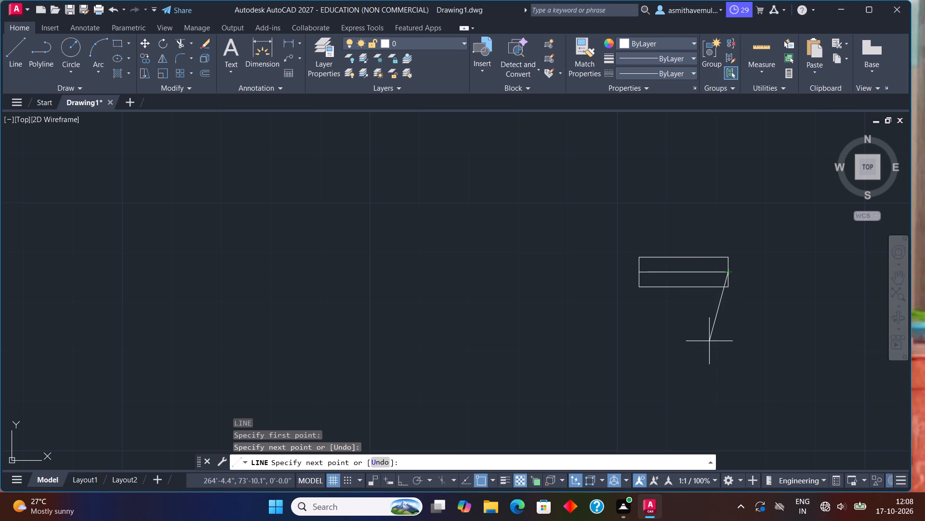
key(Escape)
Offset the rectangle's east and west short sides 3" outward.
key(o)
key(Return)
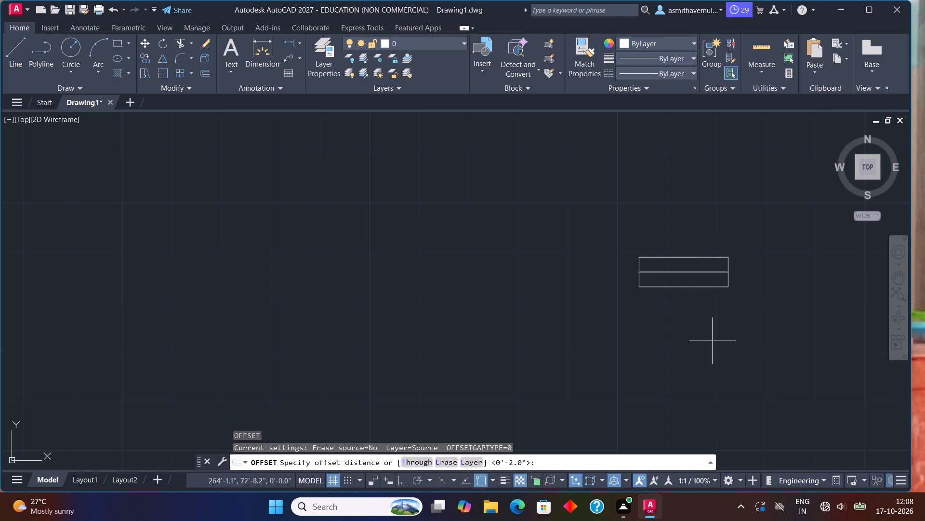
key(3)
key(shift+quotedbl)
key(Return)
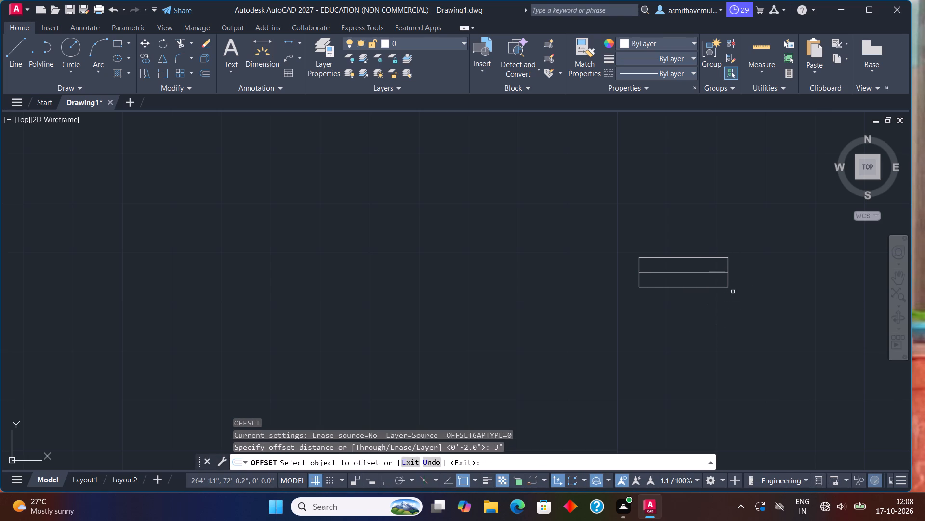
click(728, 285)
click(743, 278)
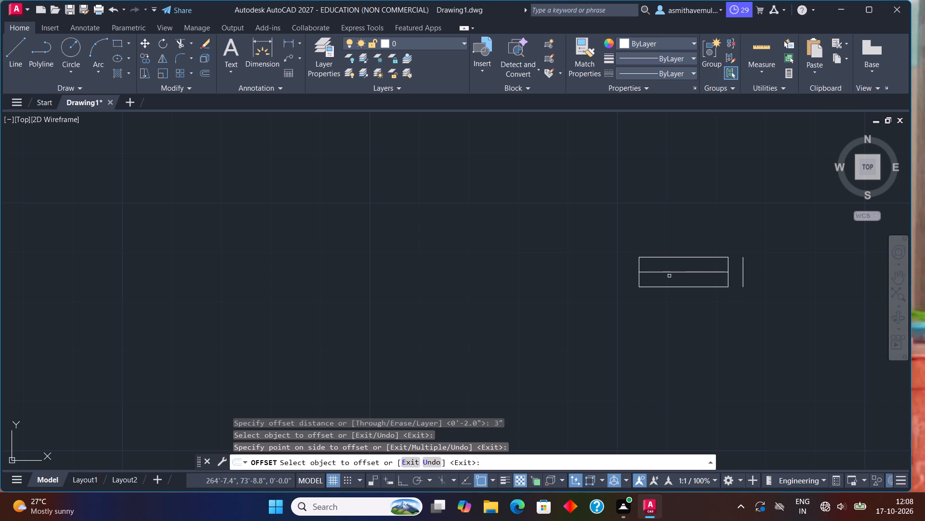
click(640, 278)
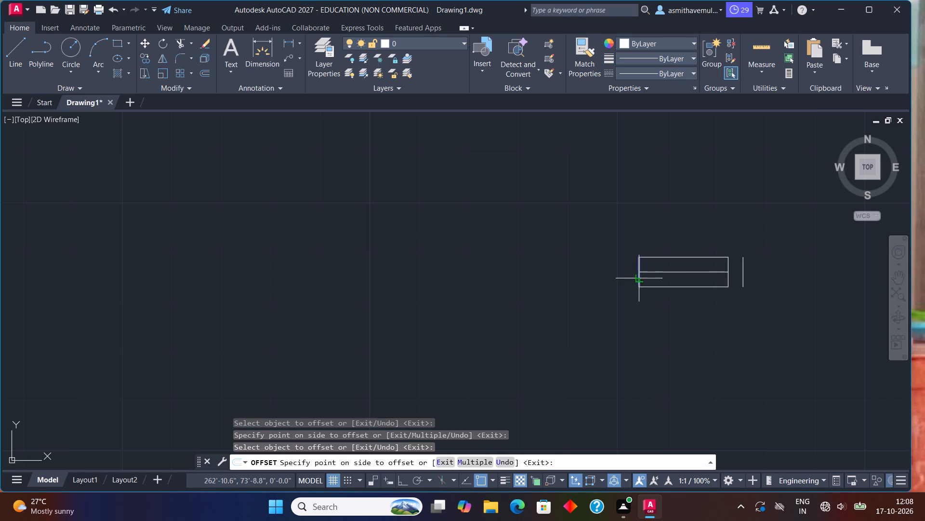
click(611, 275)
key(Escape)
Offset the rectangle's horizontal centre line 2" toward its north side.
key(o)
key(Return)
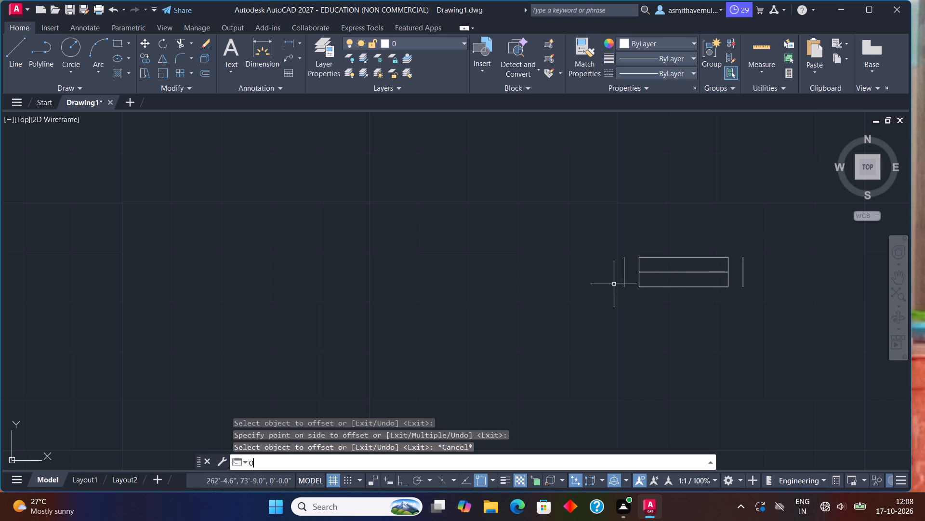
key(2)
key(shift+quotedbl)
key(Return)
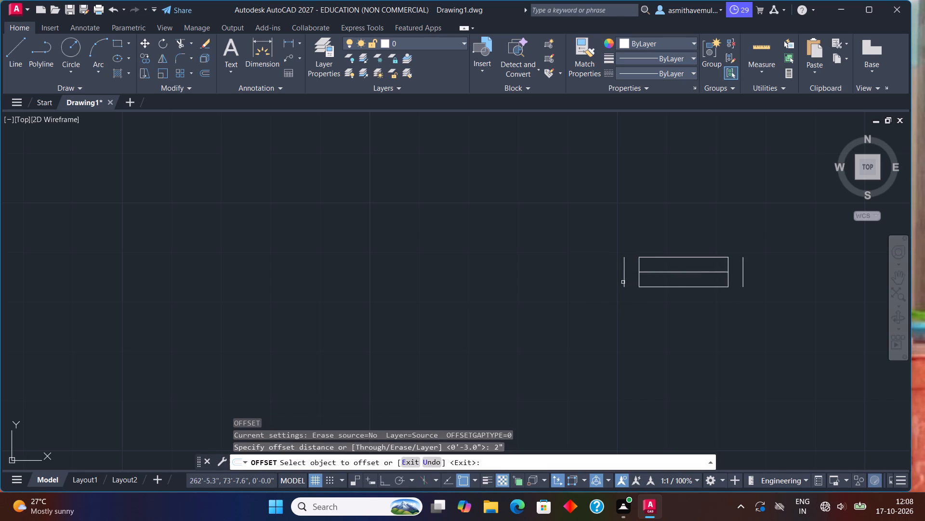
click(669, 272)
click(672, 265)
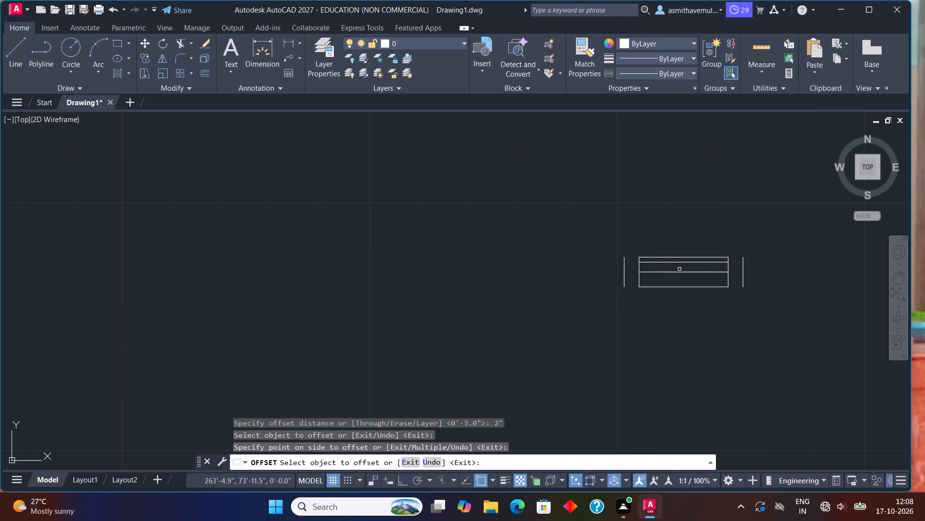
Rotate the whole 1'6" window element 90° about the end of its east side line so it stands vertically.
key(Escape)
scroll(682, 279, down, 1)
scroll(726, 274, down, 1)
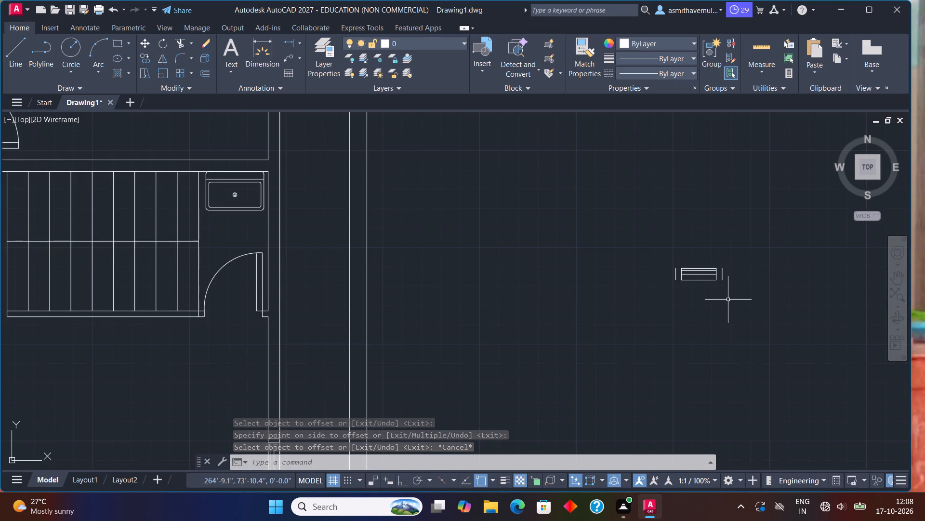
drag(745, 261, 694, 242)
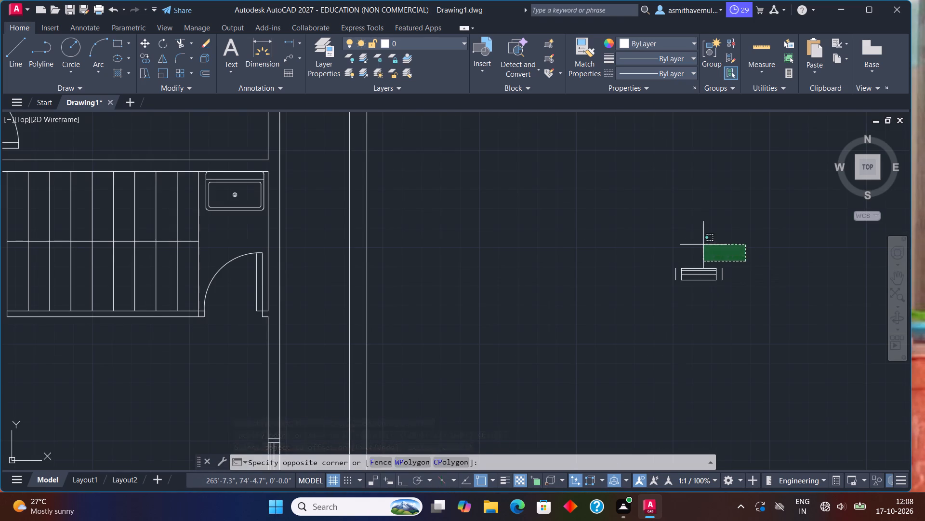
drag(694, 242, 794, 306)
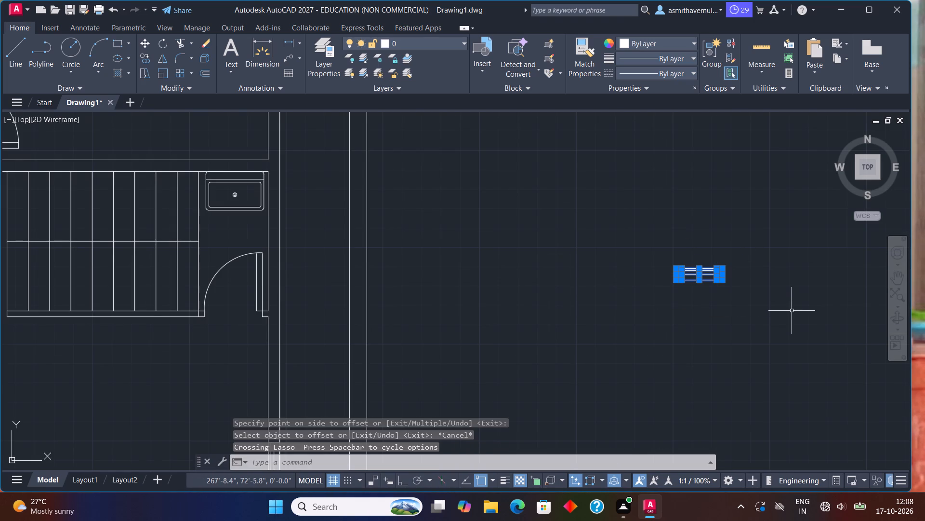
key(r)
key(o)
key(Return)
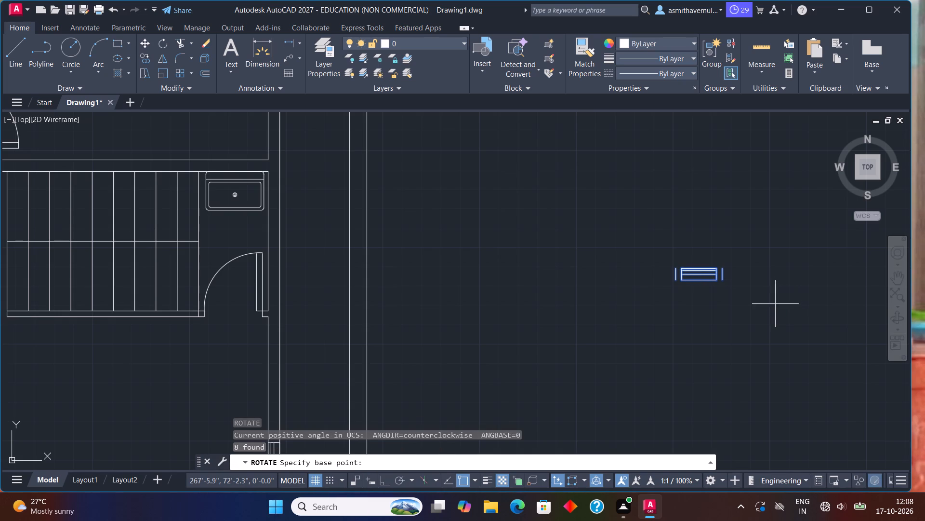
click(727, 269)
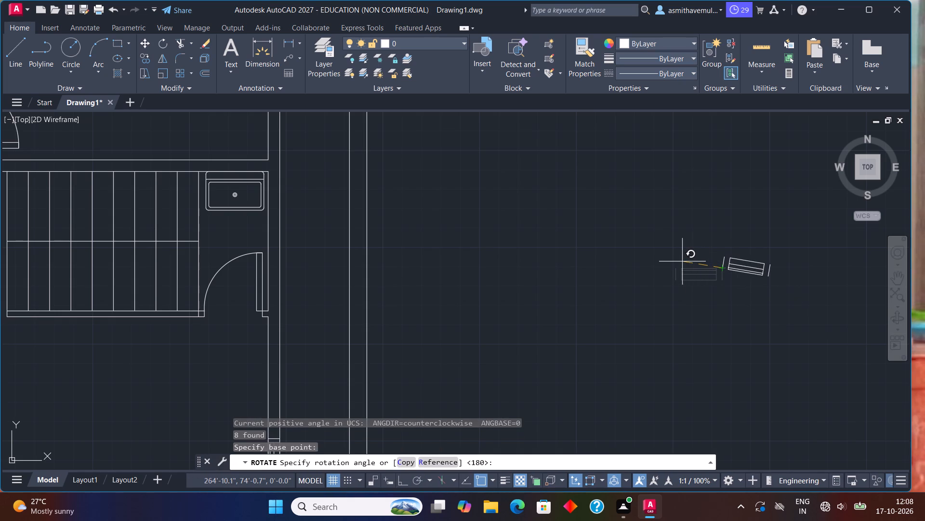
key(F8)
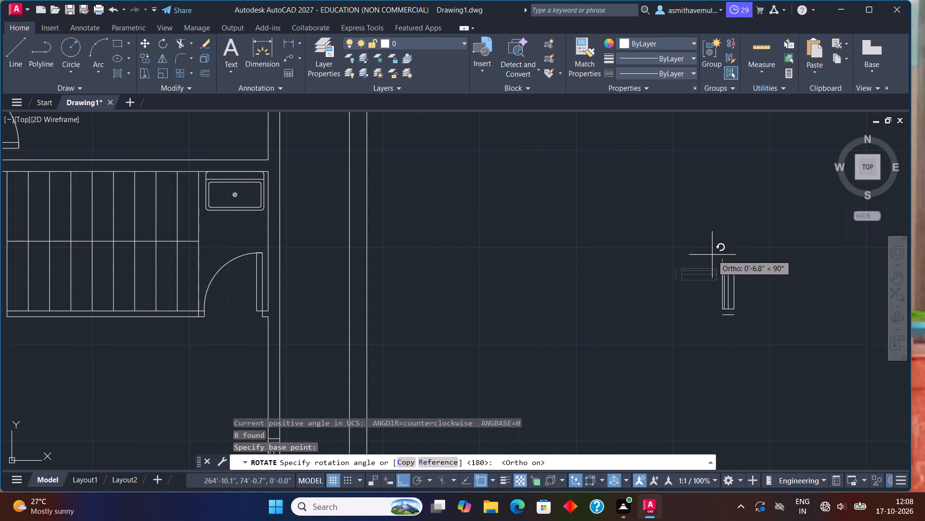
click(720, 256)
Make two spare copies of the vertical 1'6" window, one straight north and one about 4'-10" west of it.
drag(723, 255, 790, 321)
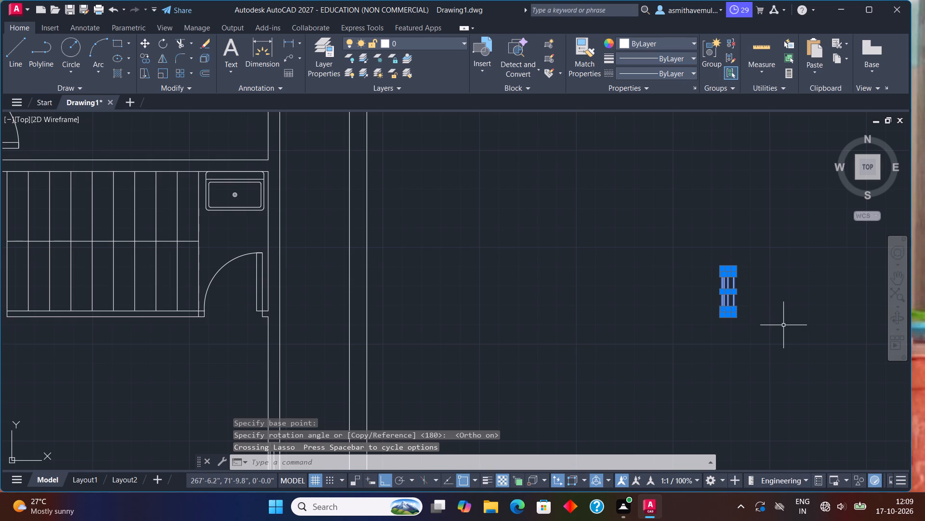
text(CO)
text(PY)
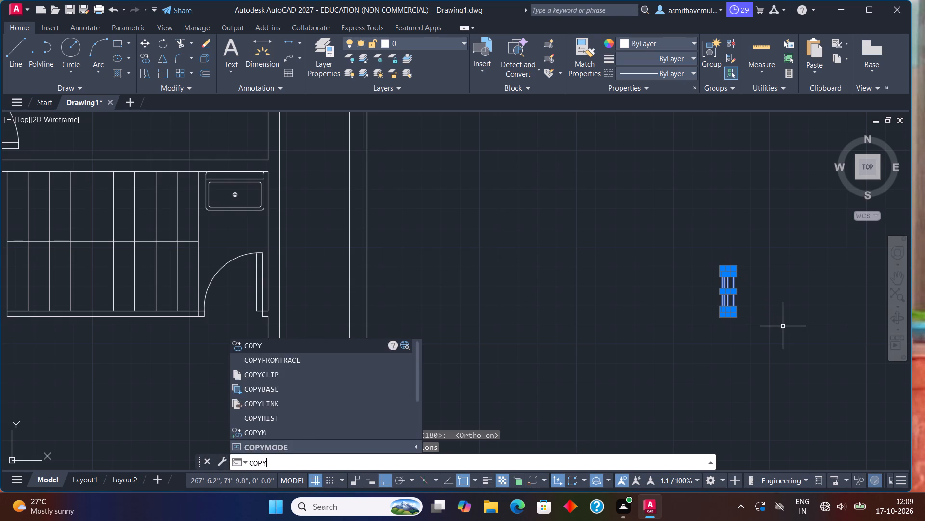
key(Return)
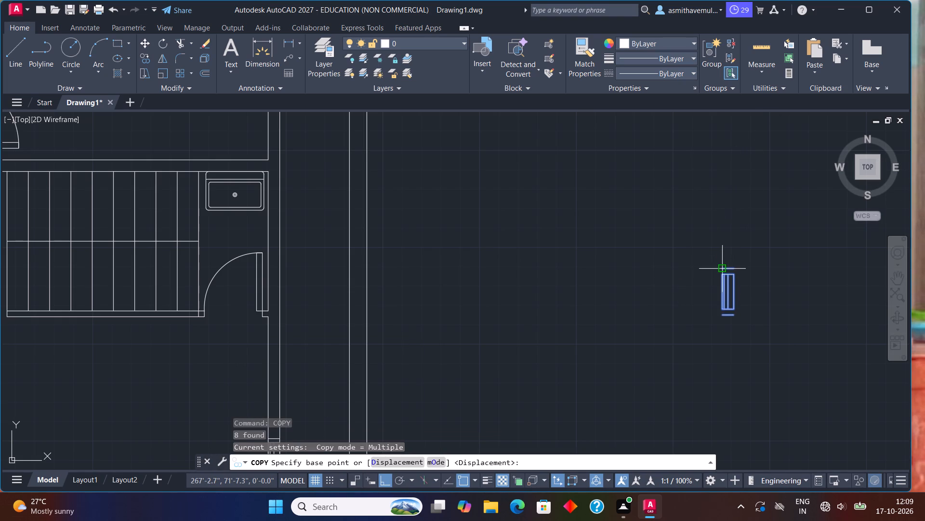
drag(727, 268, 727, 251)
click(706, 173)
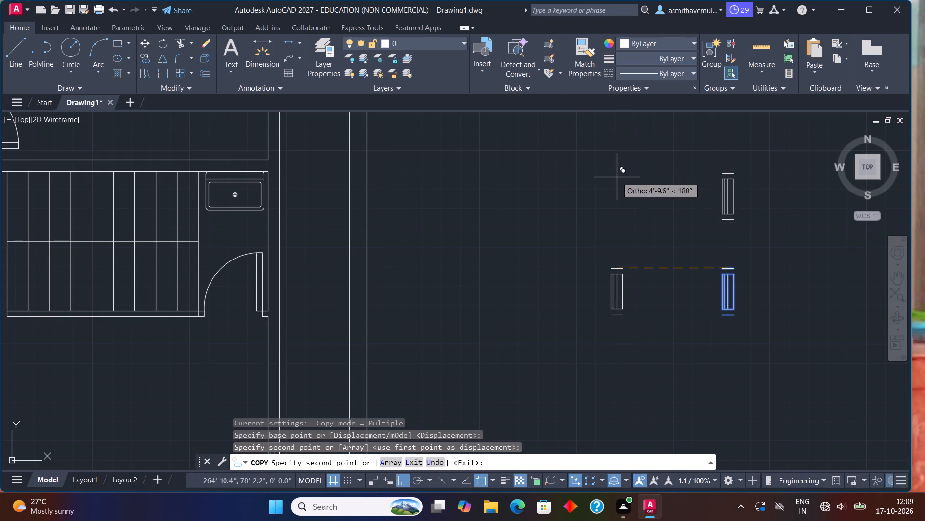
click(617, 177)
key(Escape)
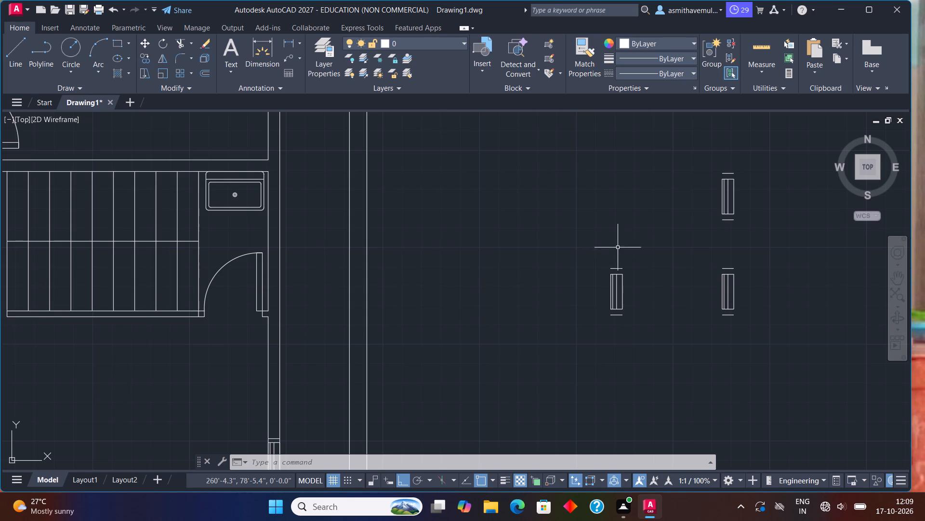
Copy the westernmost spare 1'6" window into the house's east wall beside the washbasin next to the staircase.
scroll(559, 280, down, 2)
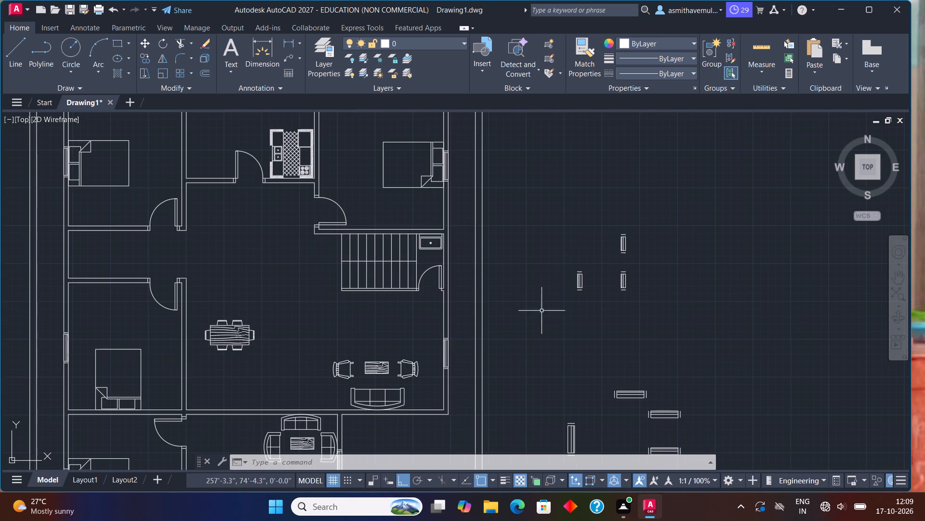
scroll(565, 287, up, 2)
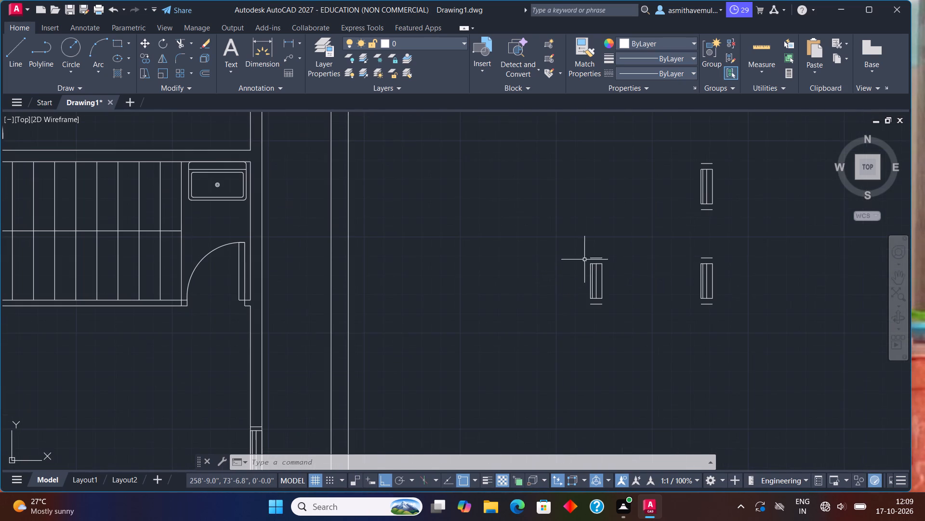
drag(610, 243, 658, 343)
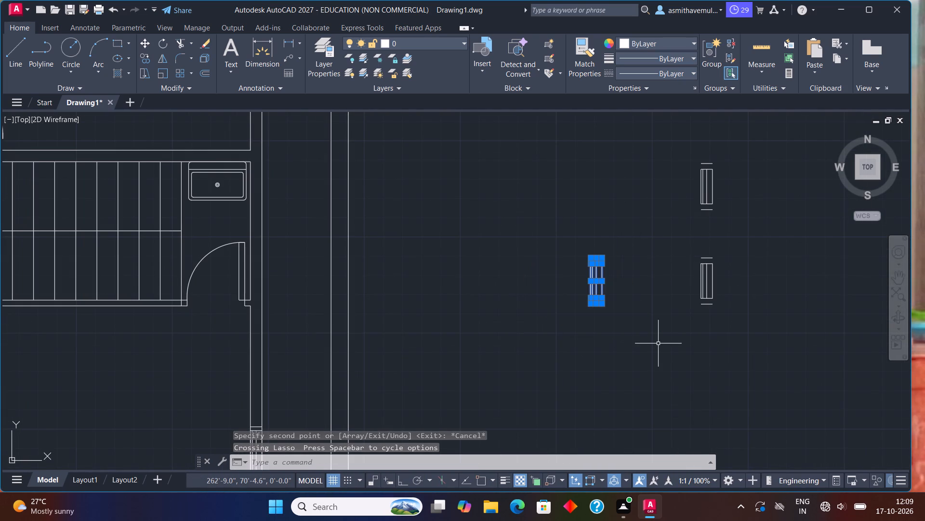
text(COPY)
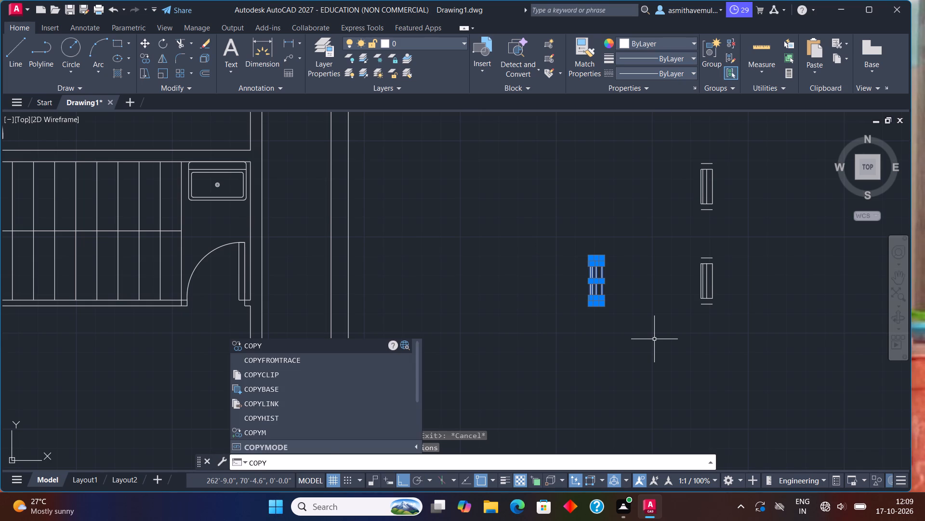
key(Return)
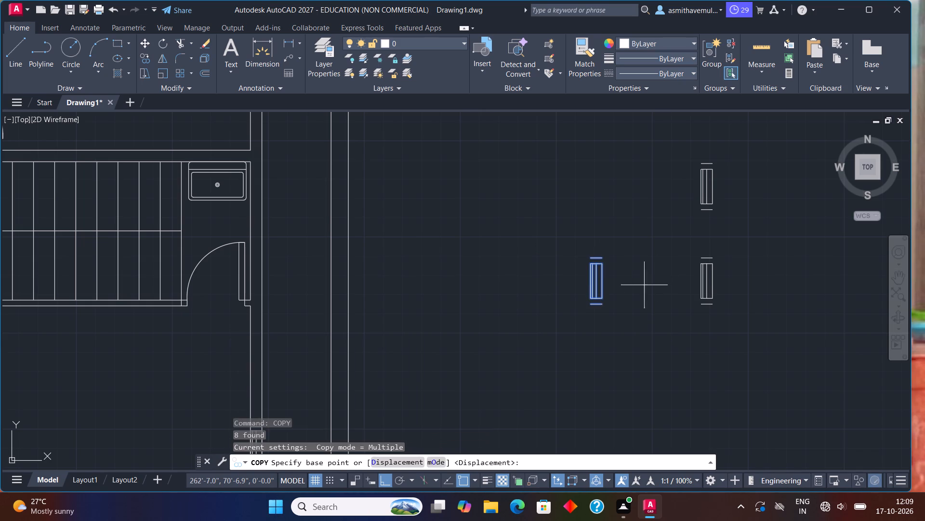
click(590, 305)
scroll(288, 221, down, 1)
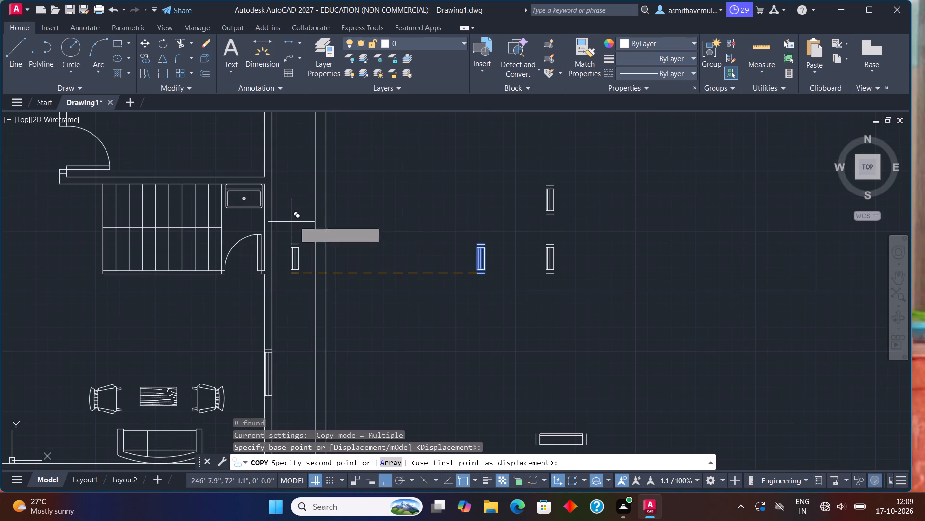
key(F8)
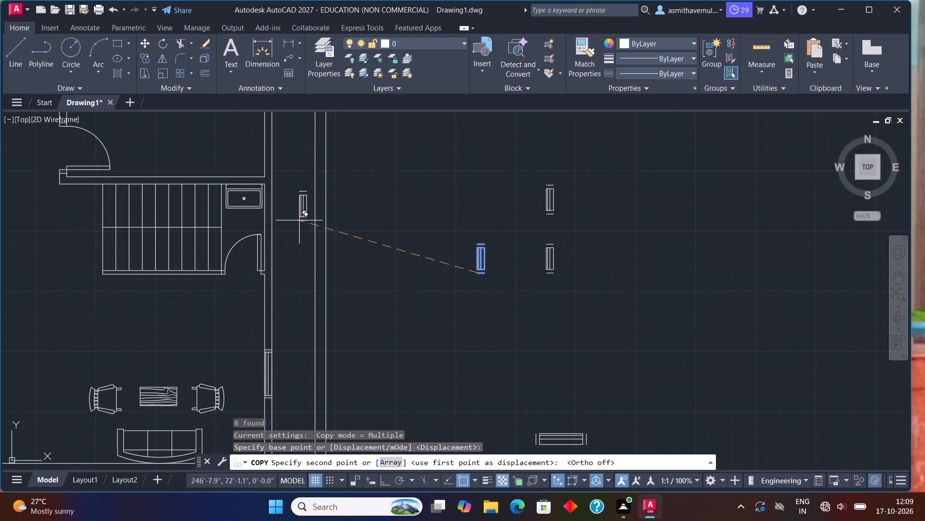
middle_drag(299, 220, 343, 253)
scroll(316, 261, up, 1)
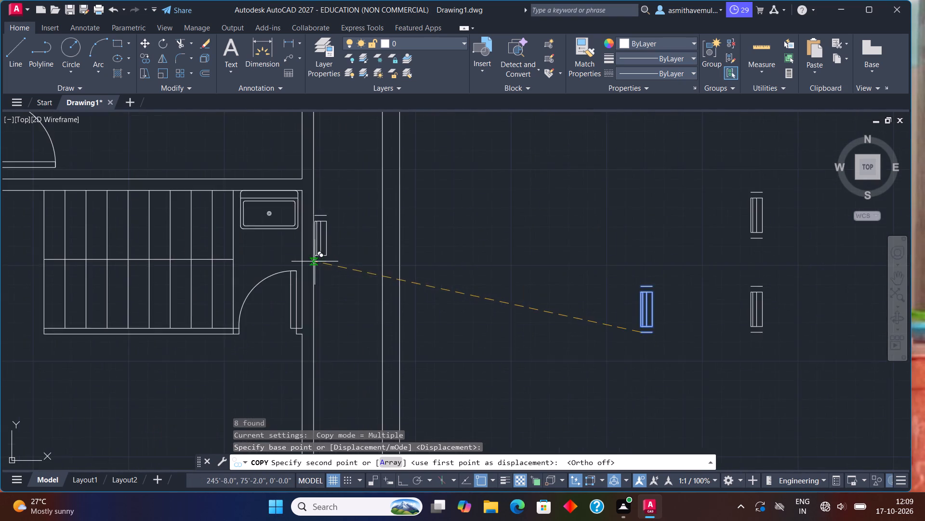
scroll(313, 261, up, 3)
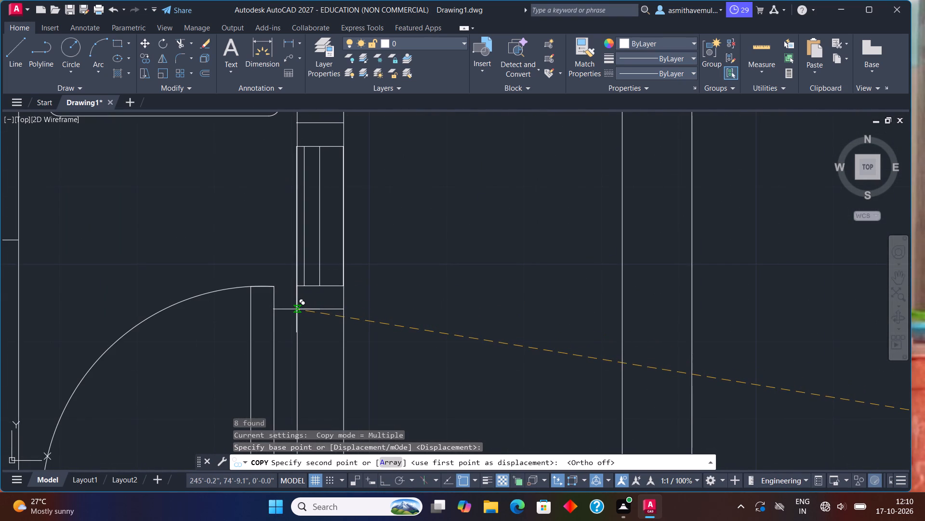
scroll(296, 309, up, 2)
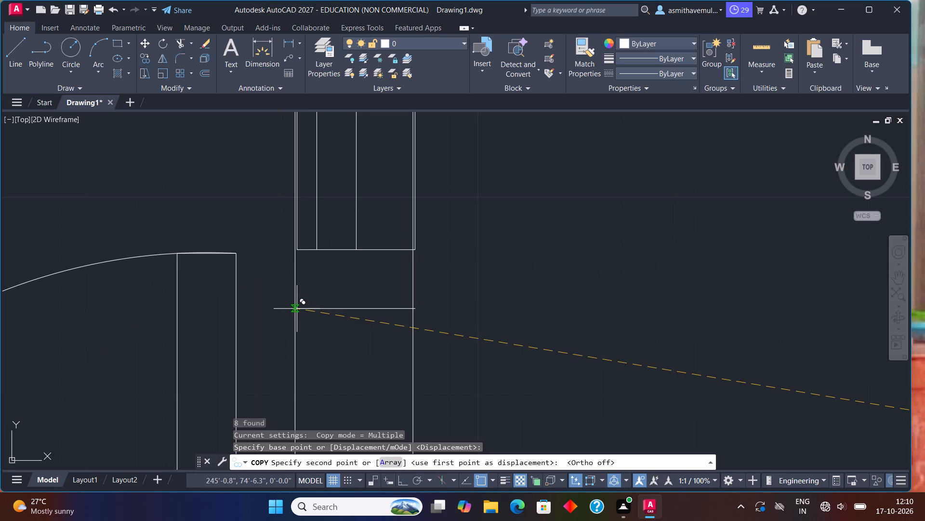
click(295, 309)
Place another copy of the 1'6" window in the east wall of the northeast bathroom, beside its washbasin.
scroll(344, 256, down, 4)
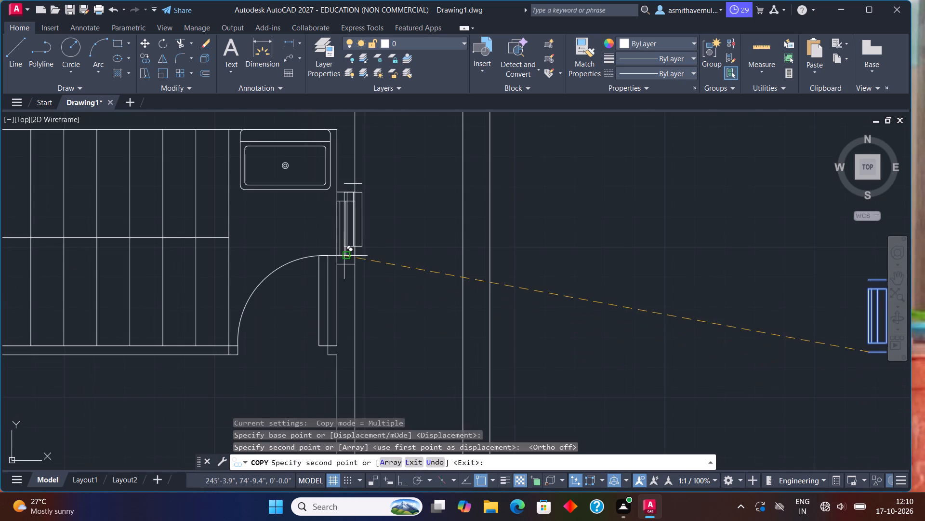
middle_drag(344, 257, 403, 494)
scroll(380, 326, down, 2)
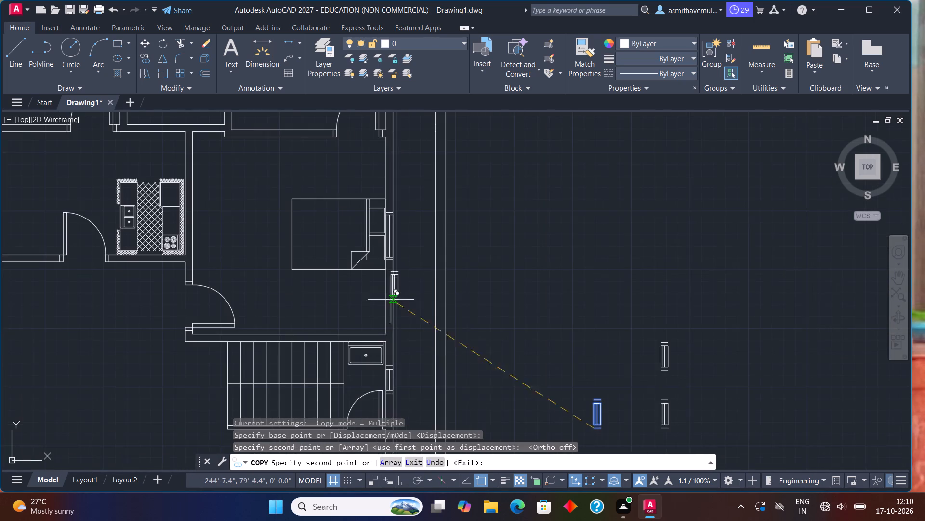
middle_drag(401, 254, 417, 438)
scroll(402, 241, up, 3)
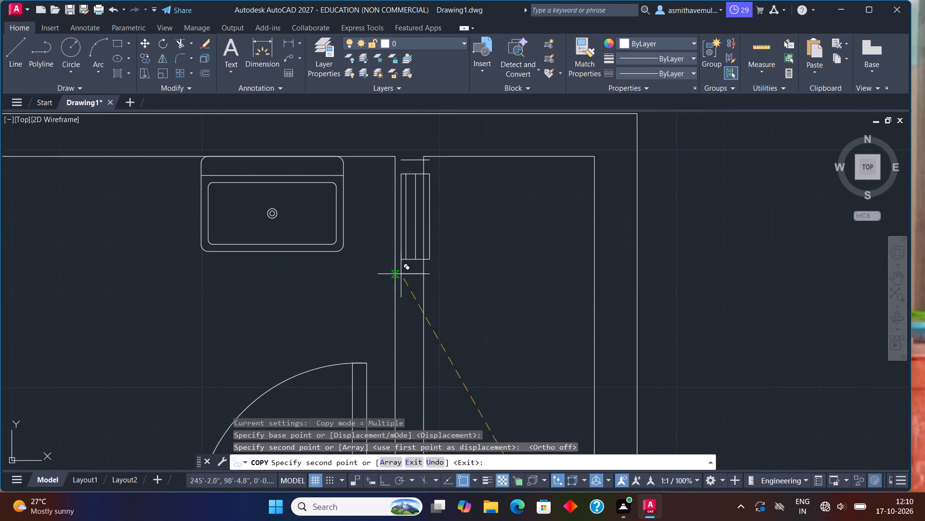
scroll(401, 274, up, 1)
scroll(391, 392, up, 1)
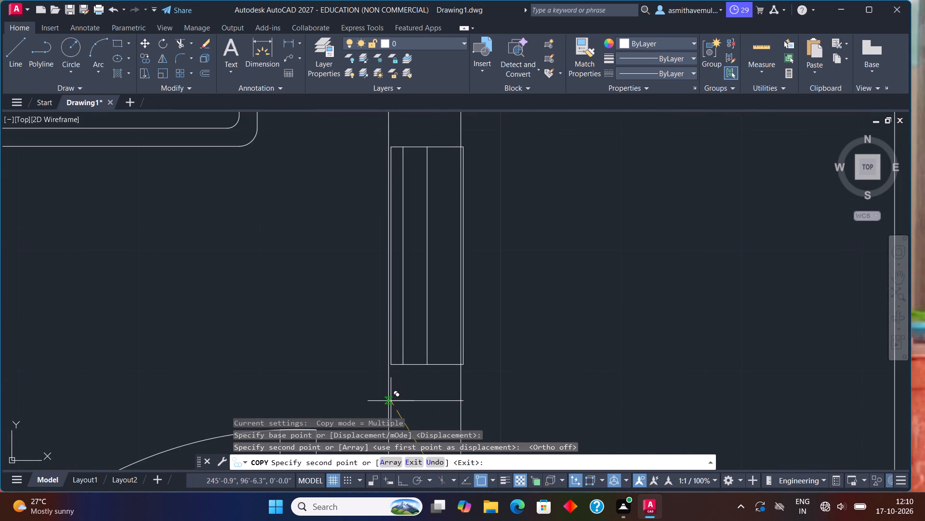
click(388, 409)
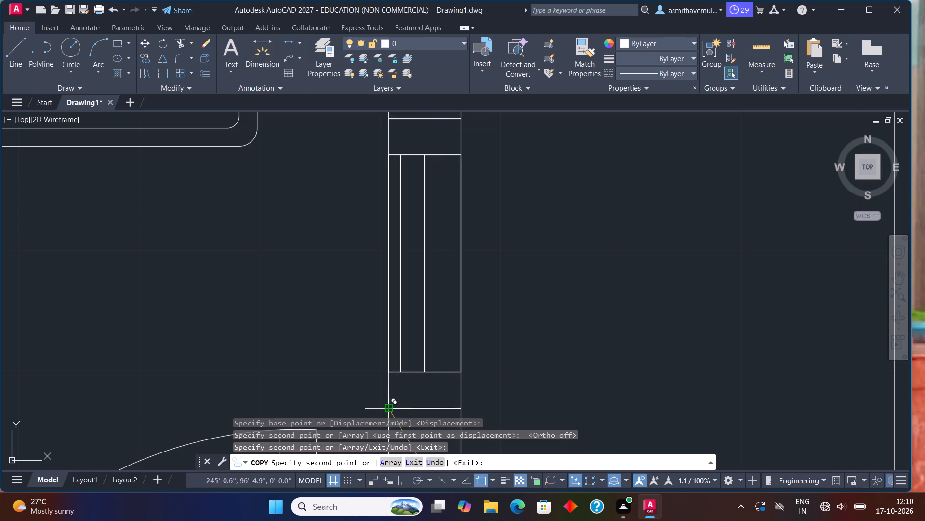
Place another copy of the 1'6" window in the open area west of the house and end the copying.
scroll(240, 404, down, 4)
middle_drag(226, 411, 382, 340)
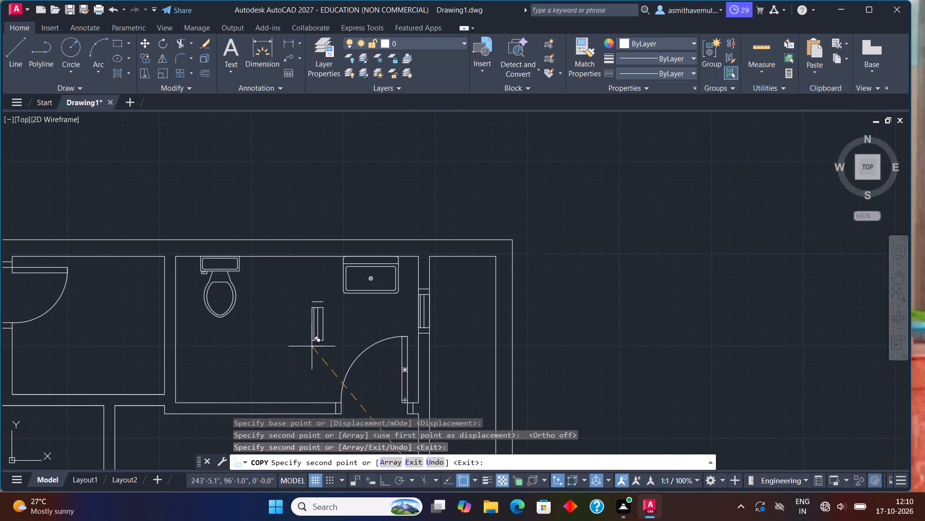
scroll(345, 318, down, 1)
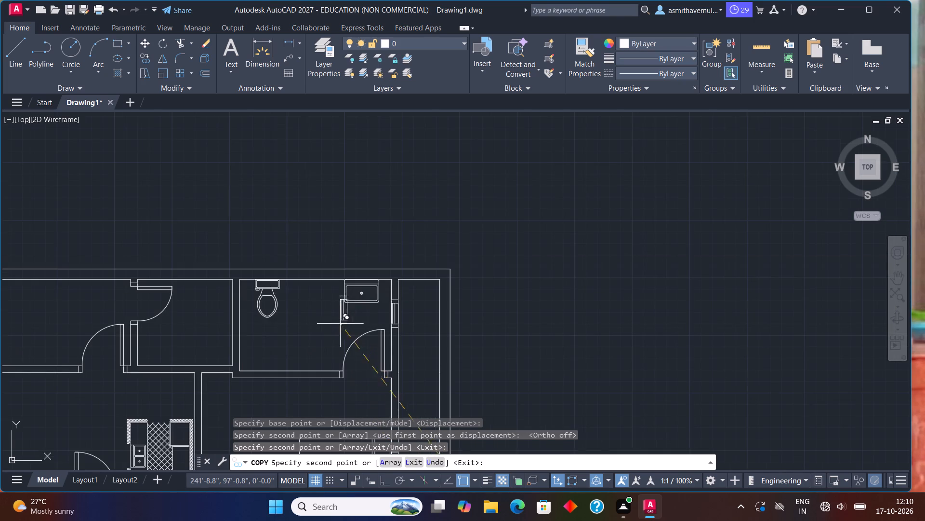
middle_drag(331, 324, 523, 213)
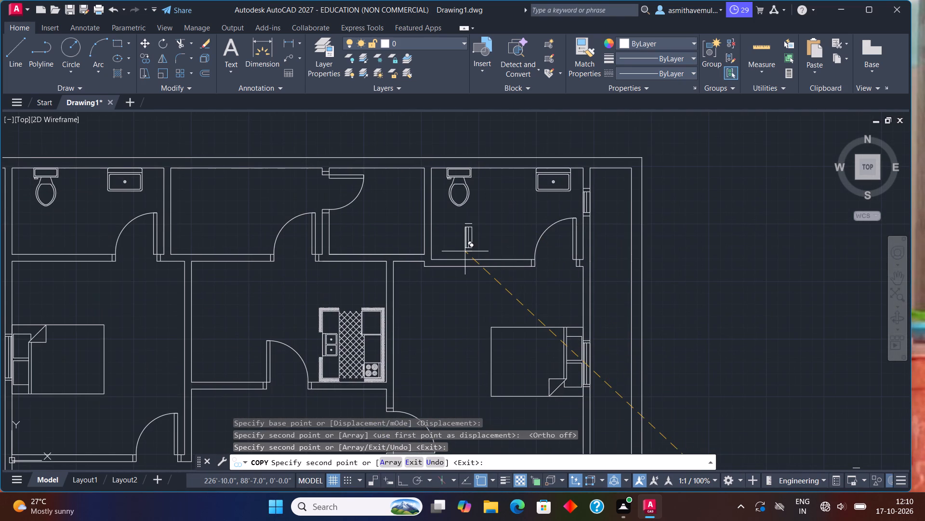
middle_drag(390, 277, 390, 276)
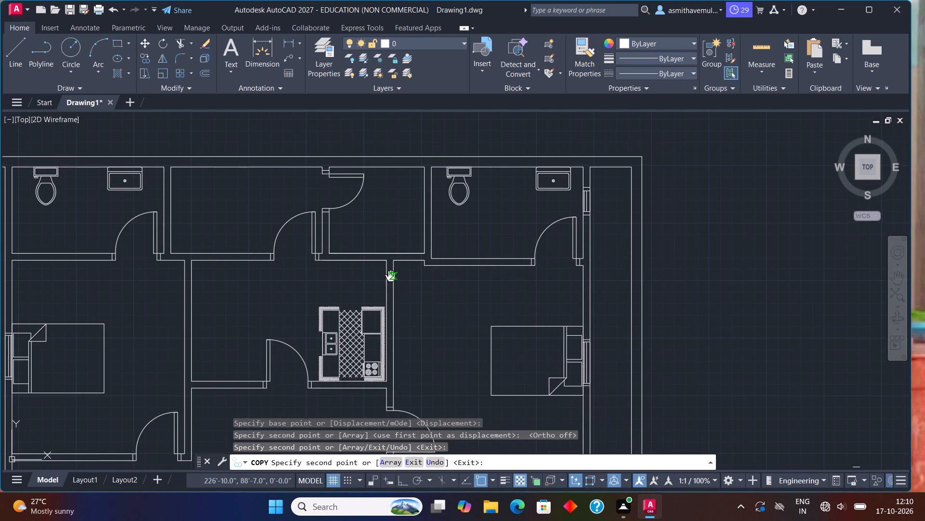
middle_drag(390, 276, 493, 255)
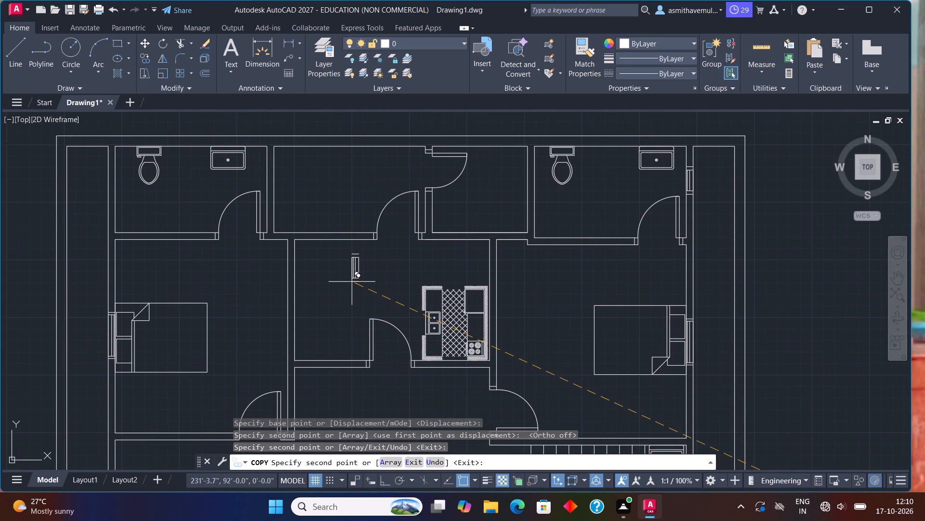
middle_drag(370, 274, 519, 246)
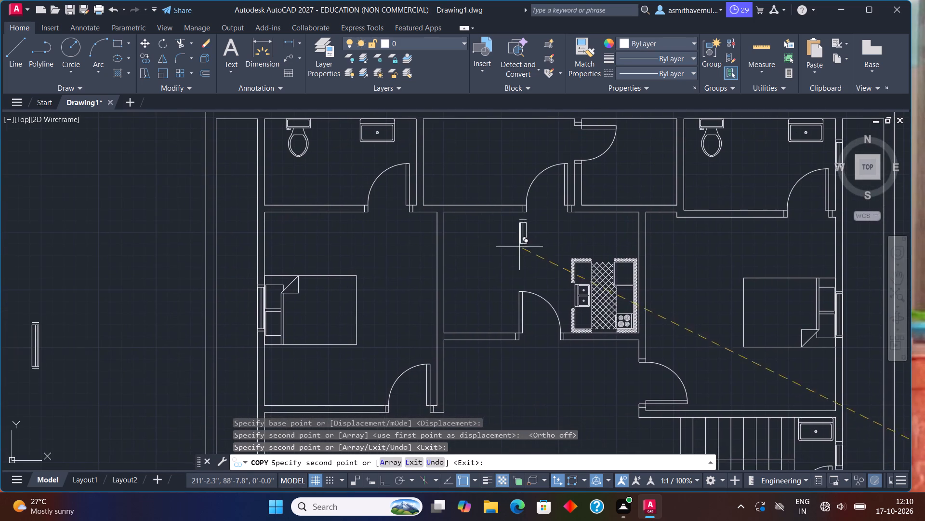
click(149, 237)
key(Escape)
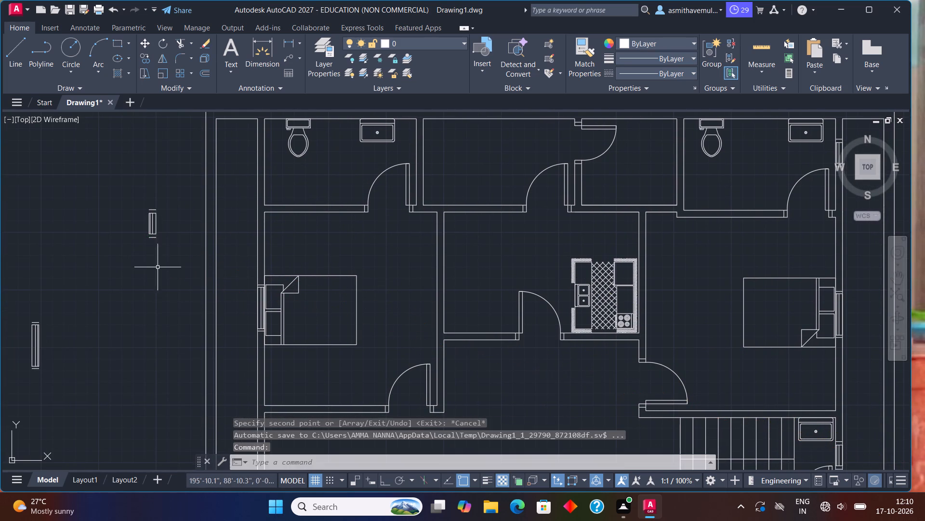
Rotate the spare 1'6" window west of the house by 180° about its southwest corner.
drag(171, 211, 150, 266)
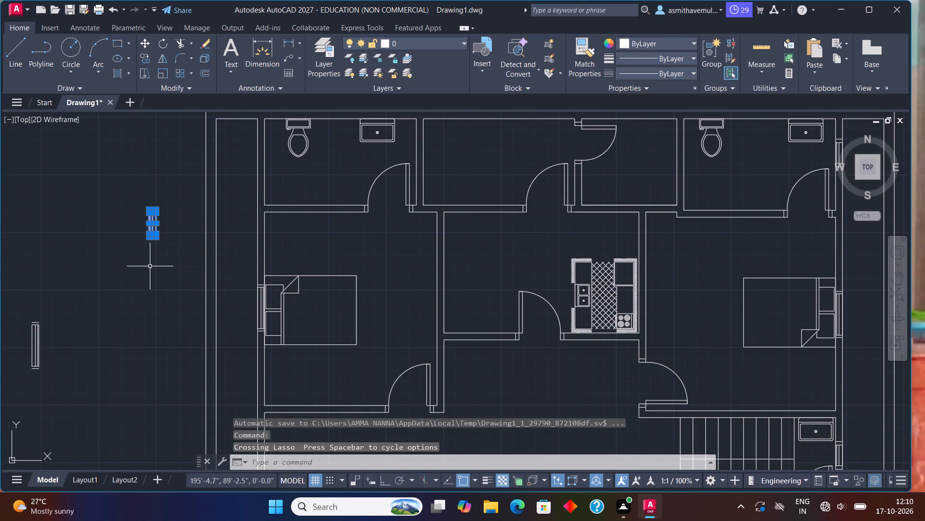
key(r)
key(o)
key(Return)
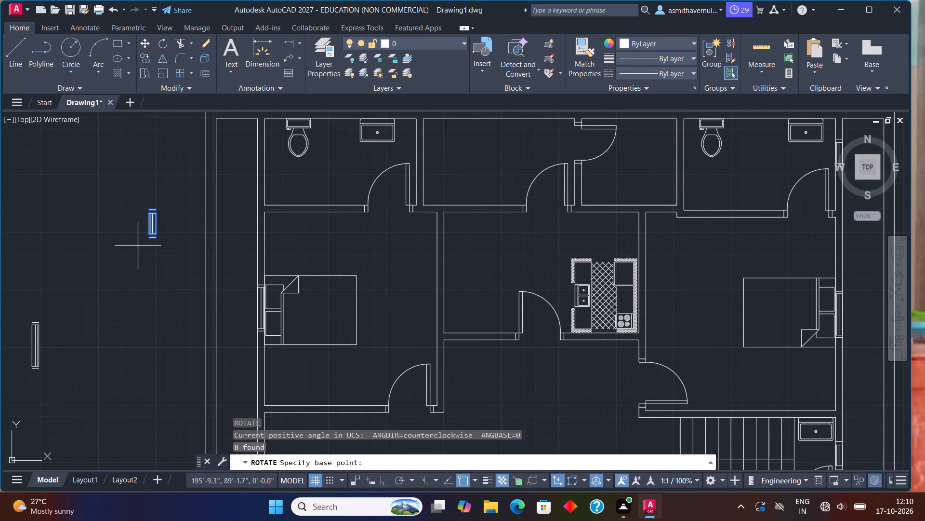
click(148, 238)
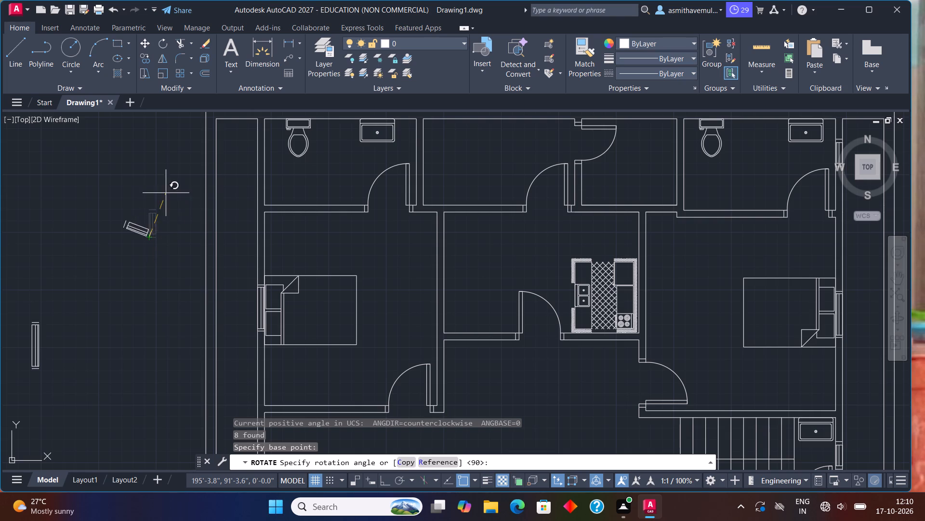
key(F8)
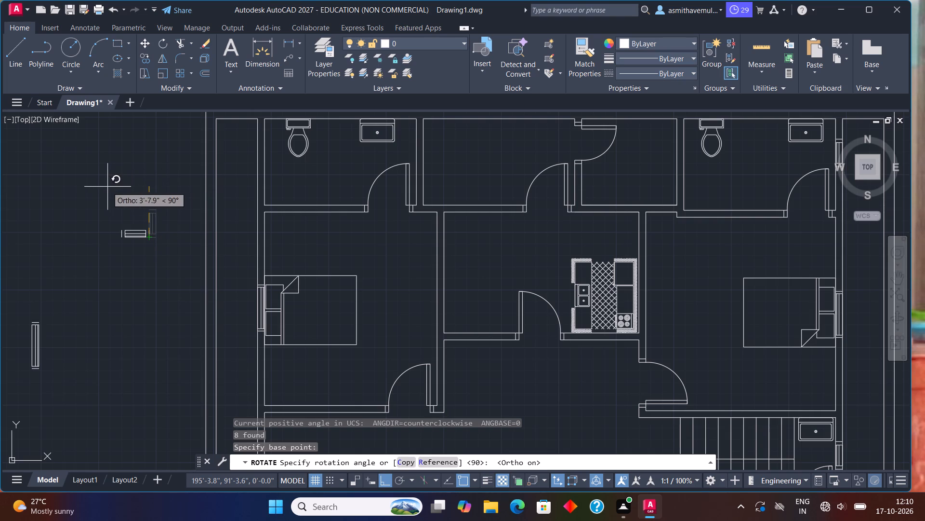
click(21, 187)
Move the rotated 1'6" window into the west wall of the northwest bathroom, beside the toilet.
drag(144, 222, 205, 294)
key(m)
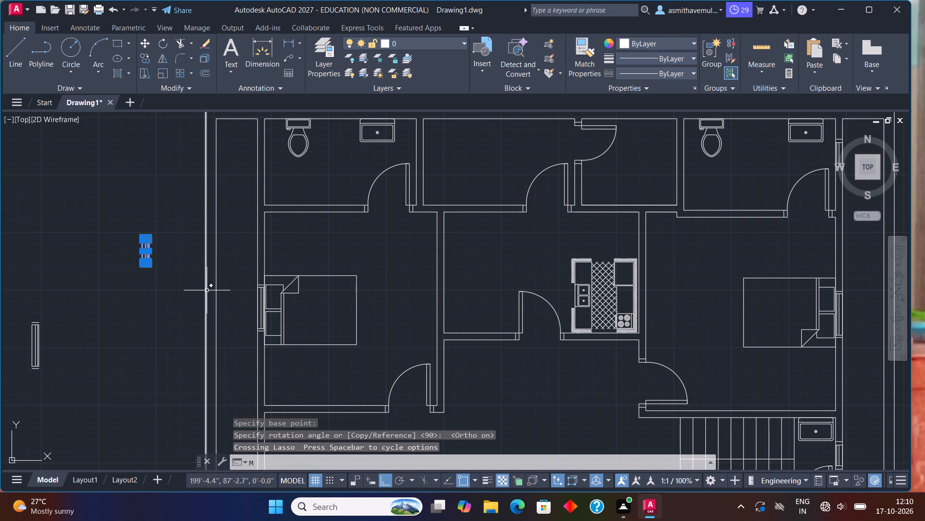
key(Return)
key(F8)
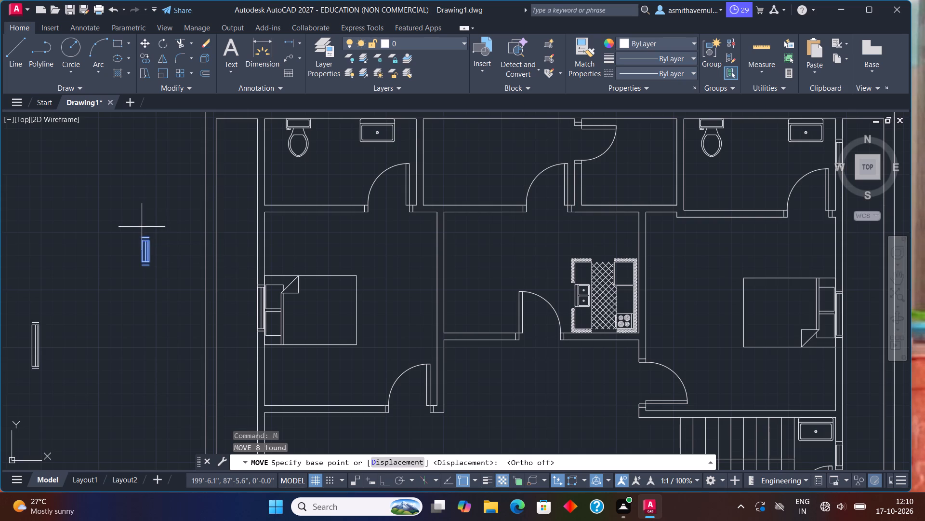
click(148, 237)
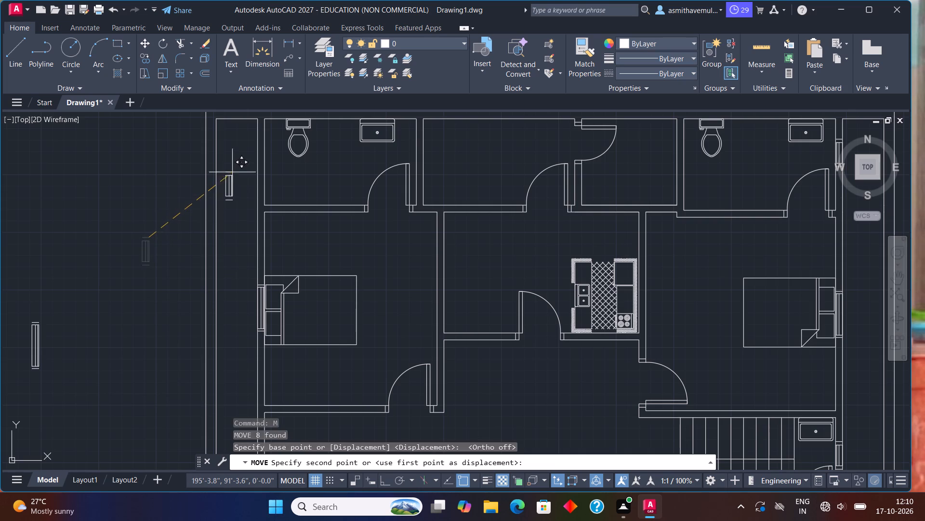
middle_drag(236, 168, 23, 287)
scroll(67, 273, up, 1)
middle_drag(68, 271, 287, 262)
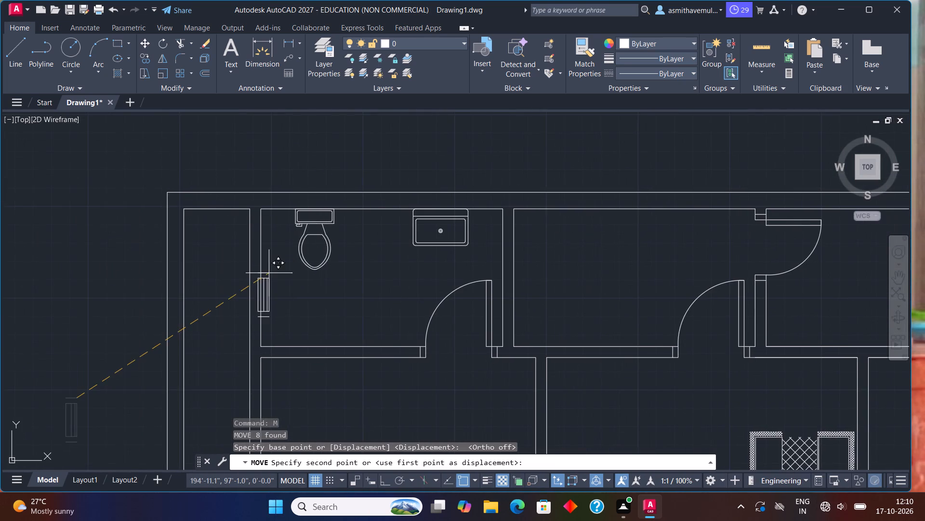
scroll(266, 274, up, 3)
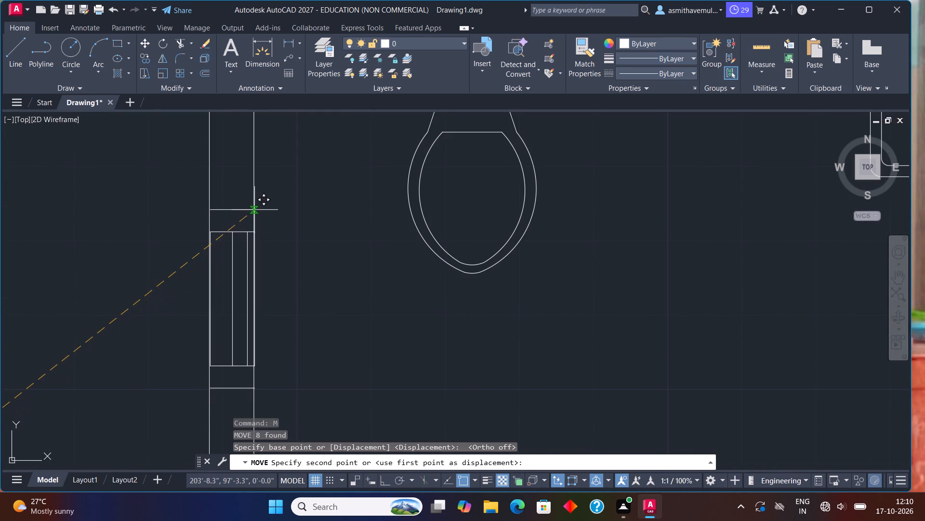
click(254, 210)
Start single-line text in the open area east of the house with a 6" height and 0 rotation.
scroll(288, 241, down, 6)
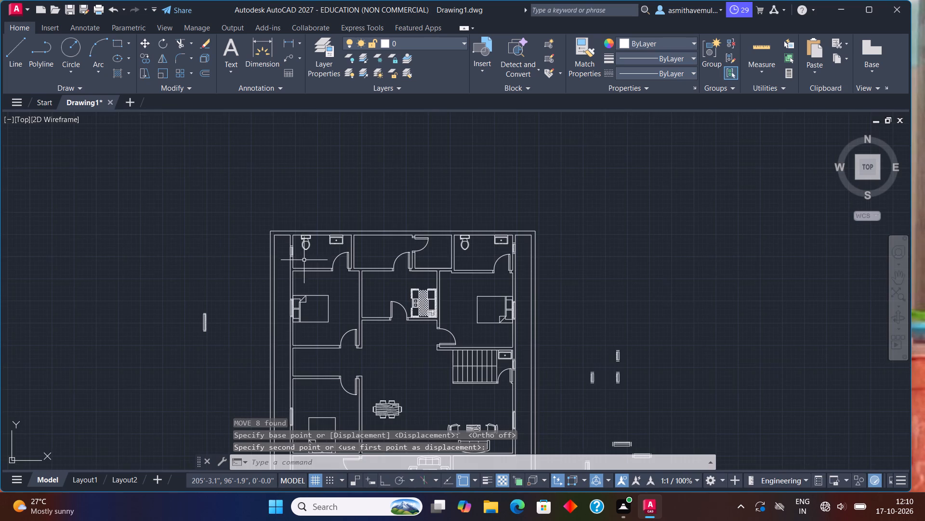
scroll(304, 260, down, 1)
middle_drag(318, 277, 330, 225)
scroll(331, 220, up, 2)
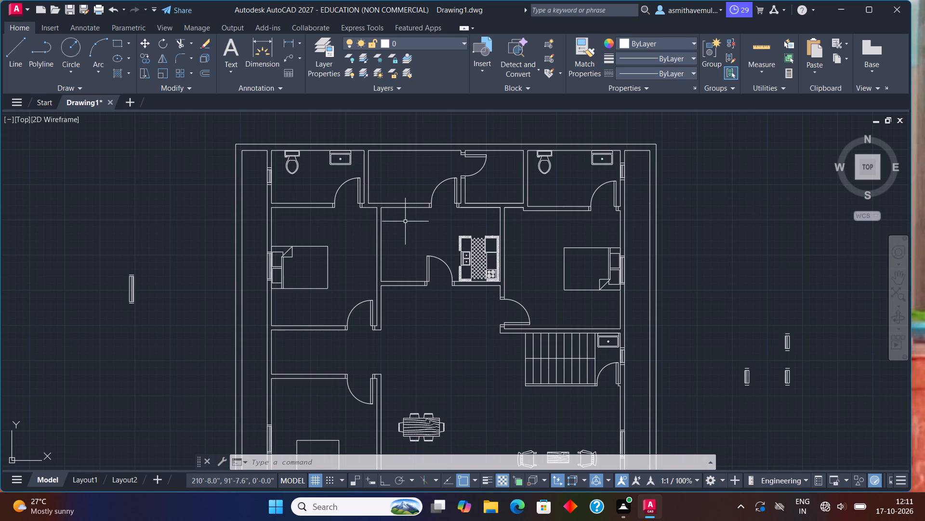
scroll(408, 219, down, 1)
middle_drag(532, 288, 542, 220)
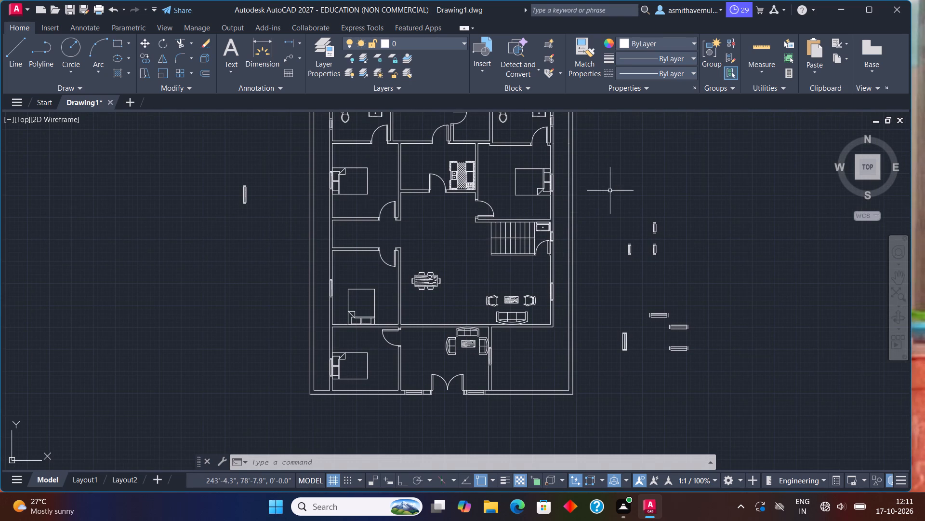
scroll(608, 196, up, 1)
middle_drag(608, 196, 544, 395)
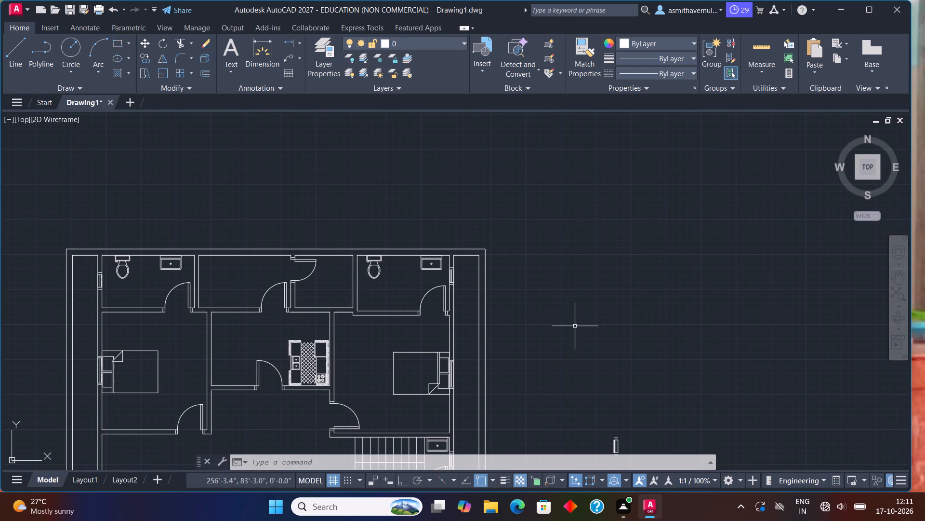
text(TEXT)
key(Return)
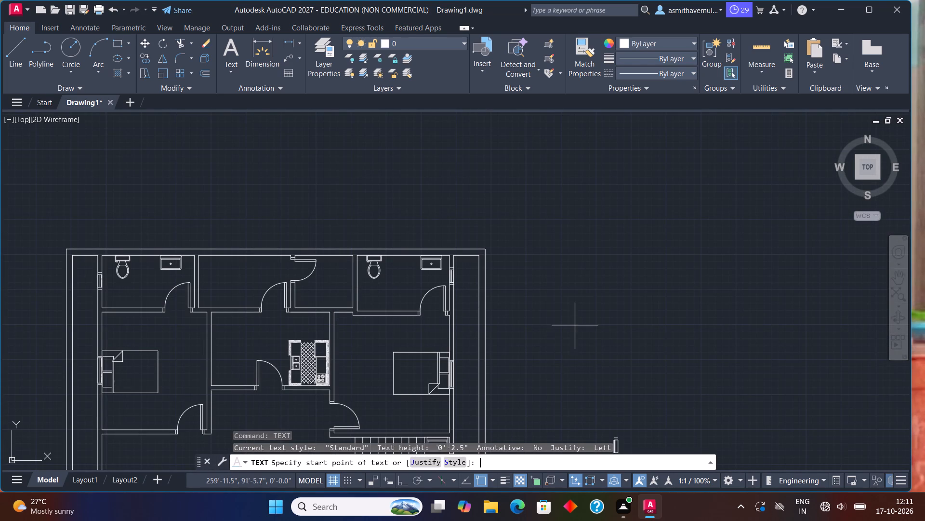
click(601, 268)
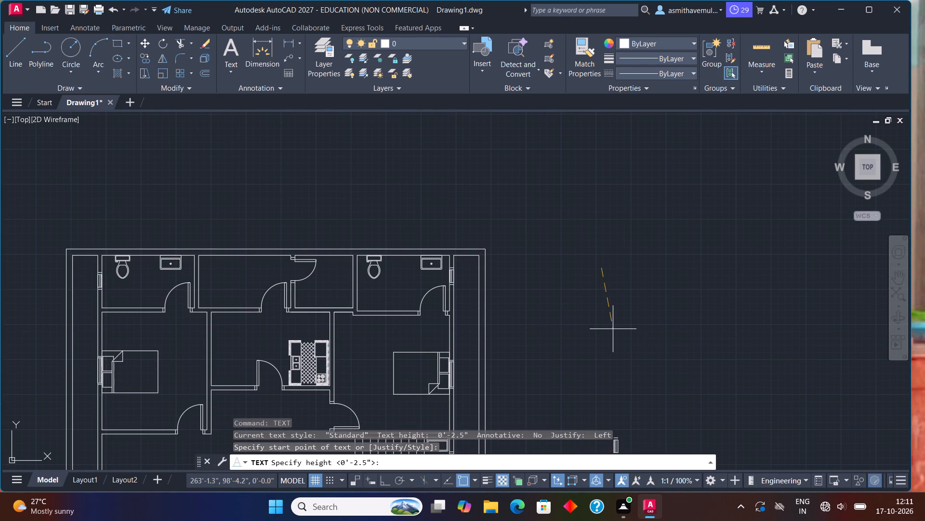
text(6")
key(Return)
key(0)
key(Return)
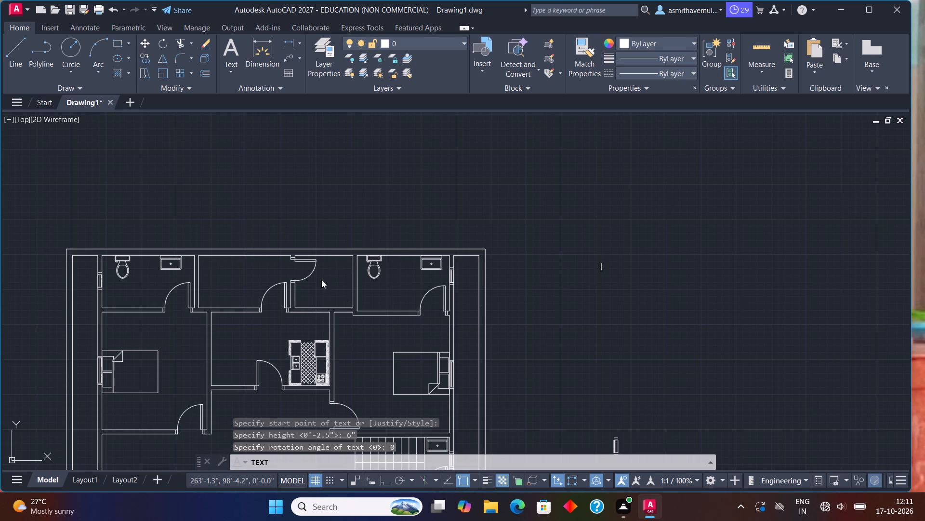
Label the northwest bathroom below the toilet with "BATHROOM" and, on a second line, "11'X6'7.5"".
middle_drag(321, 280, 479, 260)
scroll(266, 261, up, 3)
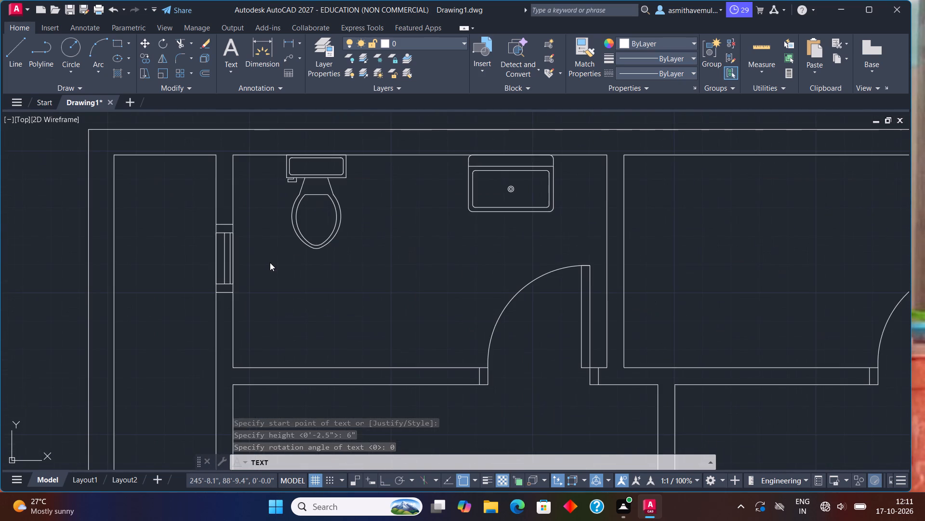
scroll(275, 271, up, 1)
click(276, 293)
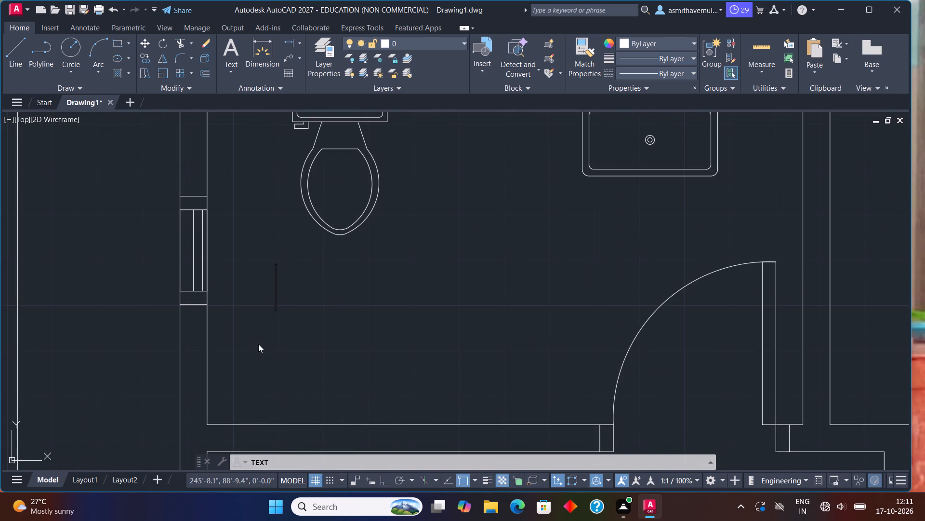
text(BATJ)
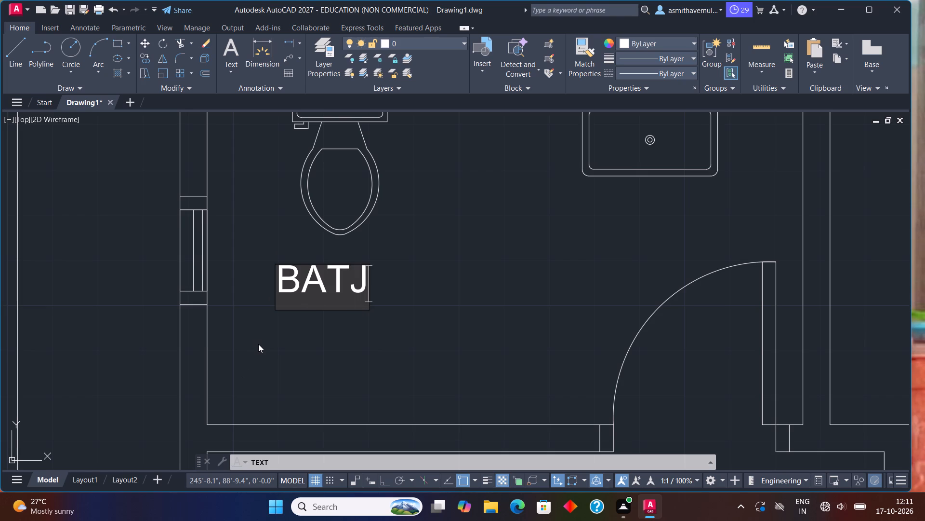
key(Return)
key(h)
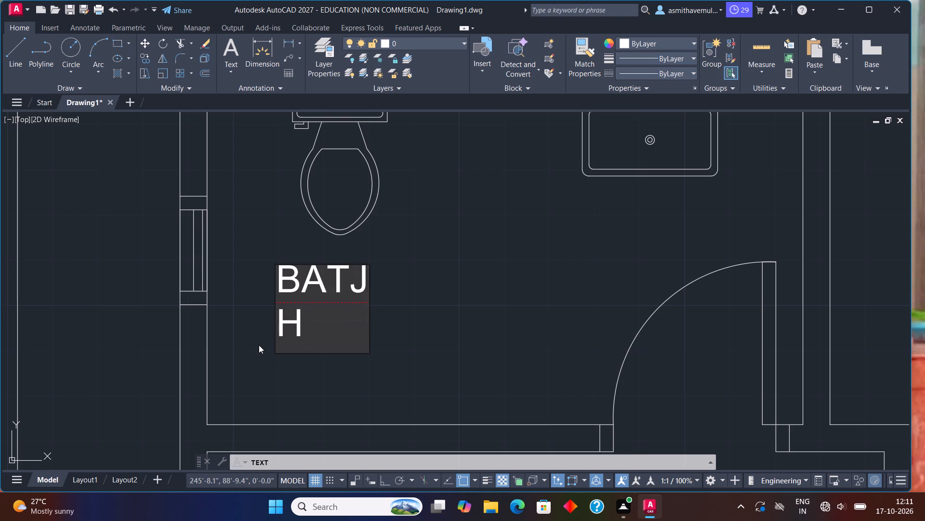
key(BackSpace)
key(BackSpace)
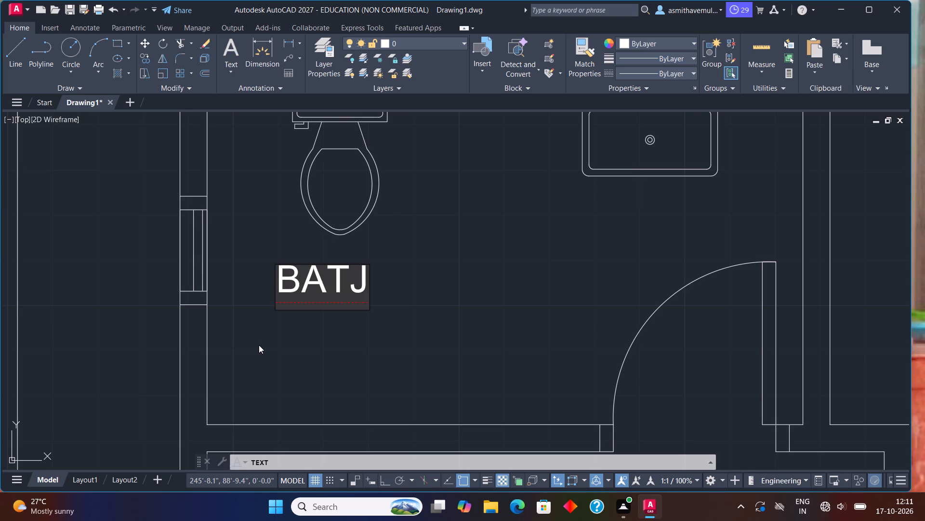
key(BackSpace)
text(HROOM)
key(Return)
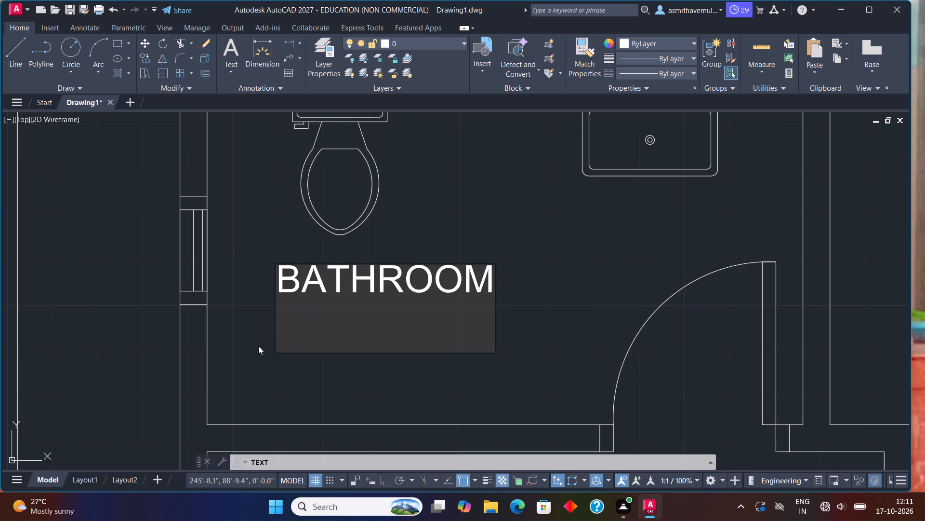
text(11'X)
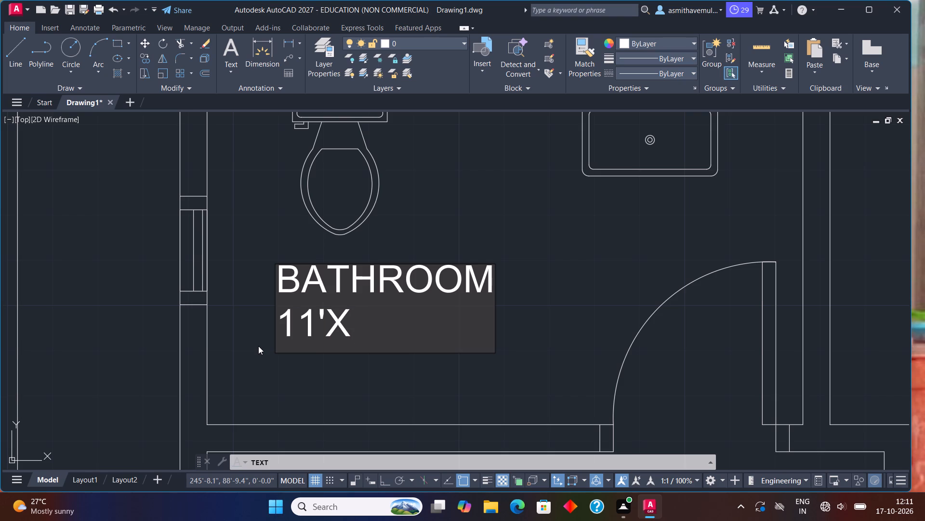
text(6'7.5)
key(shift+quotedbl)
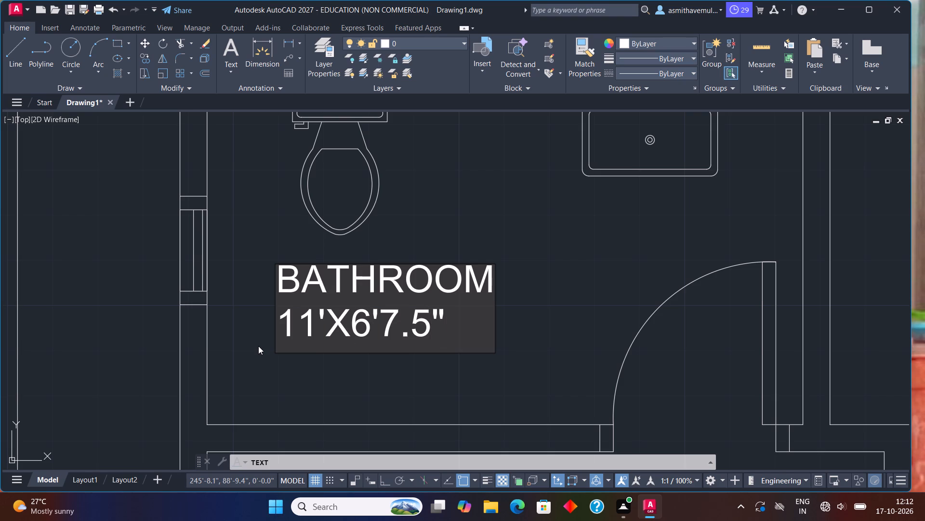
Label the room east of the northwest bathroom with "OPEN SPACE" and, on a second line, "10'11.7"X6'3"".
scroll(255, 317, down, 1)
scroll(323, 303, down, 1)
middle_drag(582, 271, 492, 327)
scroll(491, 329, up, 1)
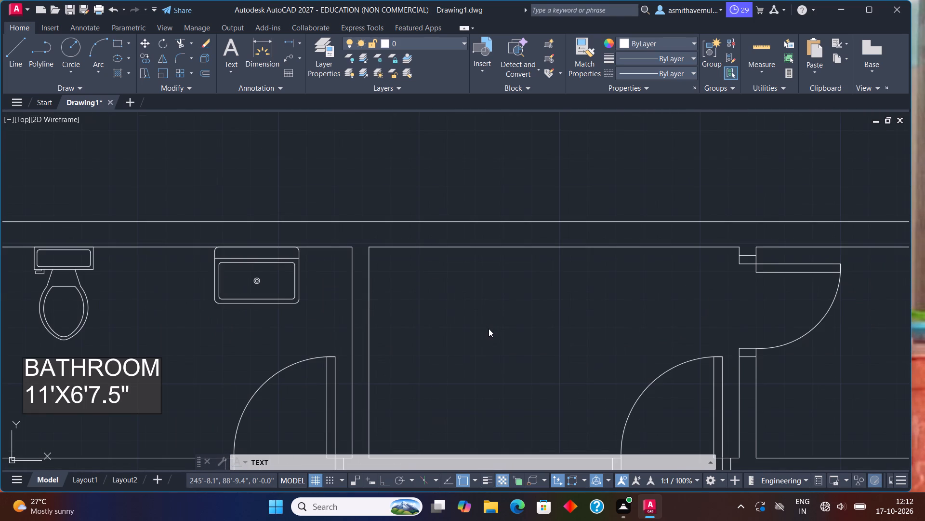
click(444, 308)
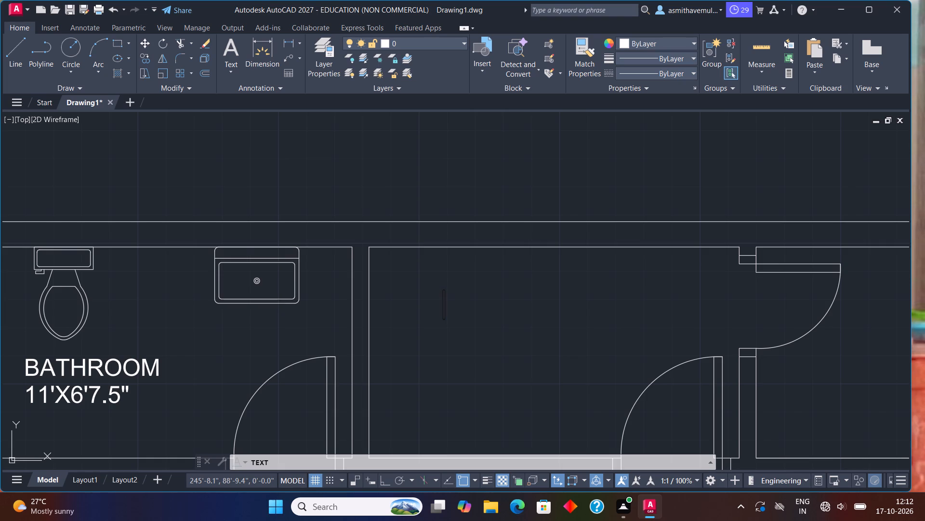
text(OPR)
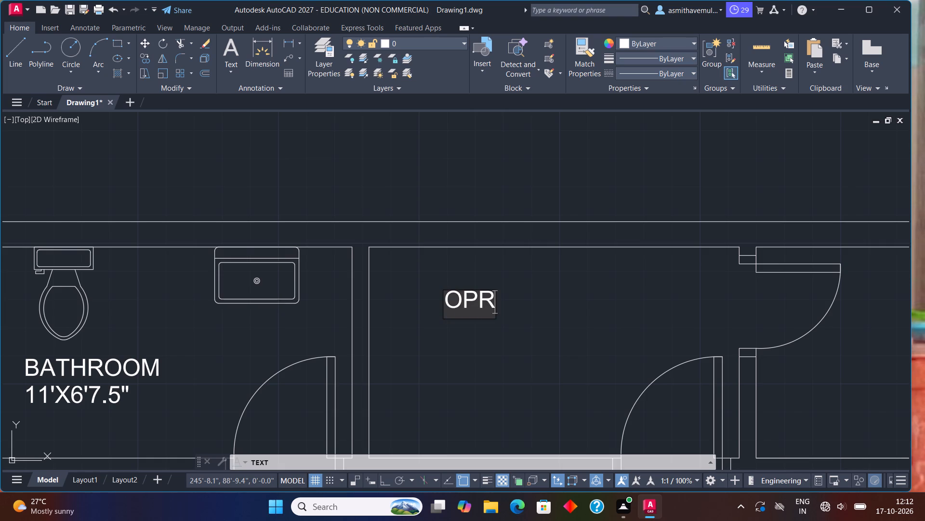
key(BackSpace)
text(EN)
key(space)
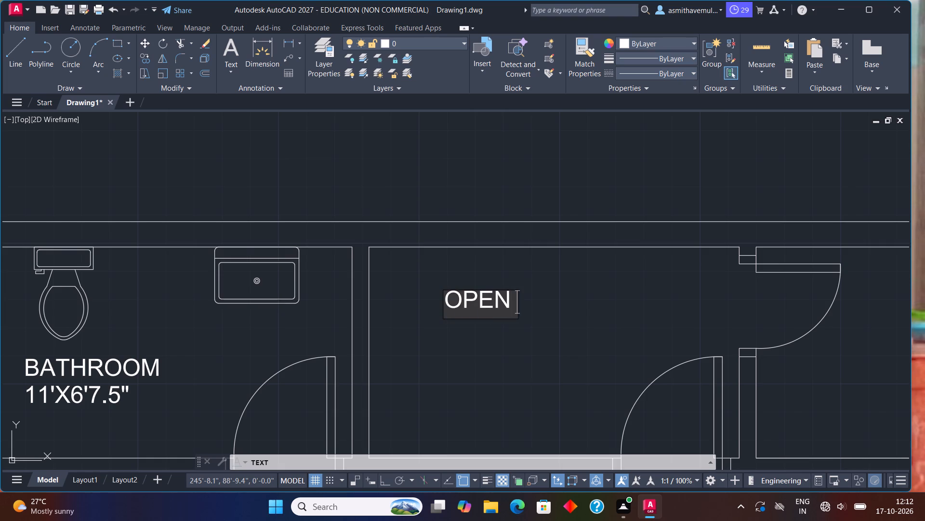
text(SPACE)
key(Return)
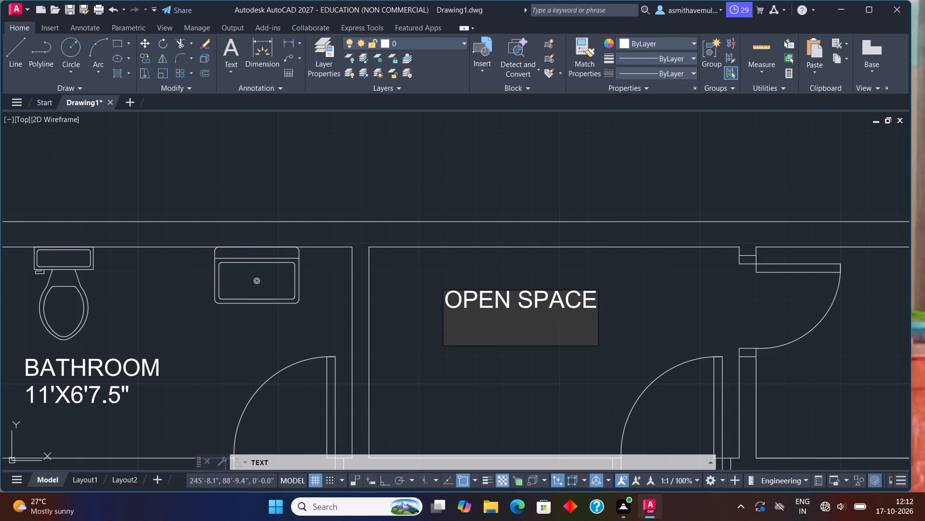
text(10)
key(apostrophe)
text(11.7"X)
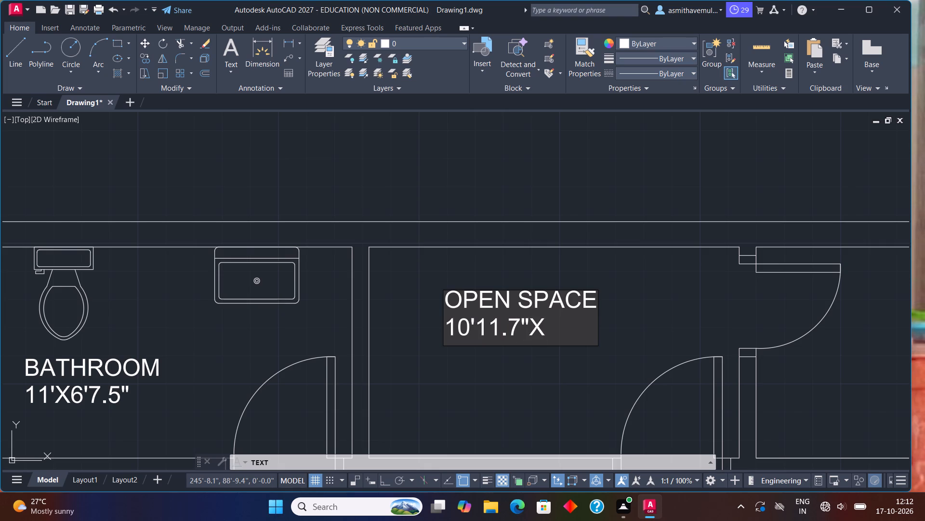
text(6'3")
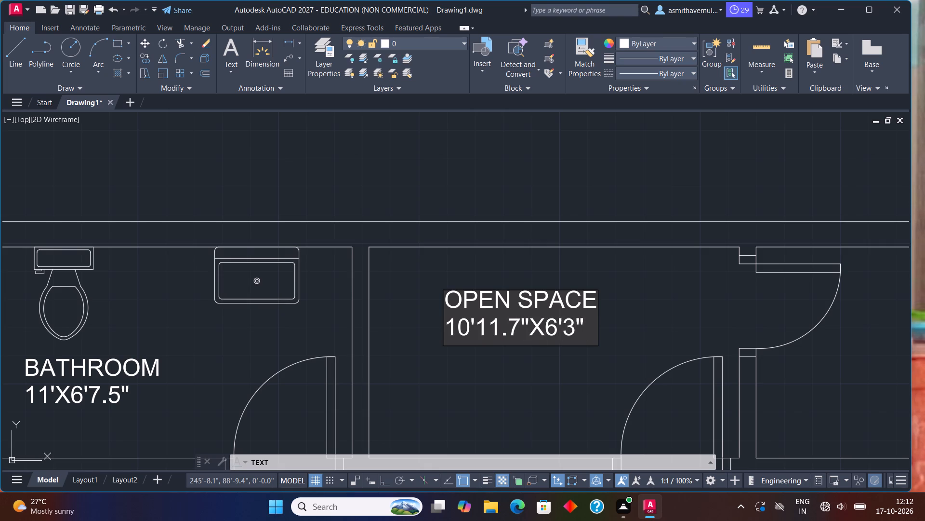
scroll(447, 344, down, 1)
middle_drag(452, 363, 452, 362)
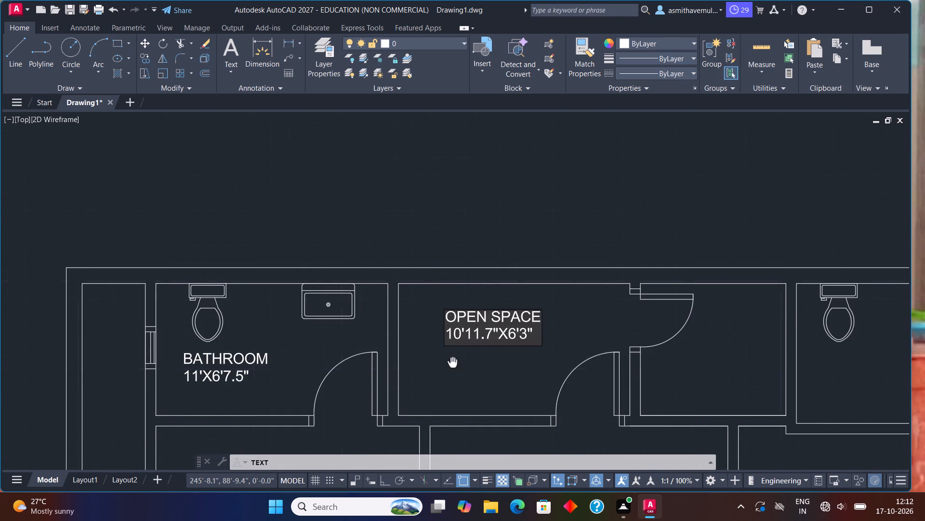
middle_drag(452, 362, 444, 316)
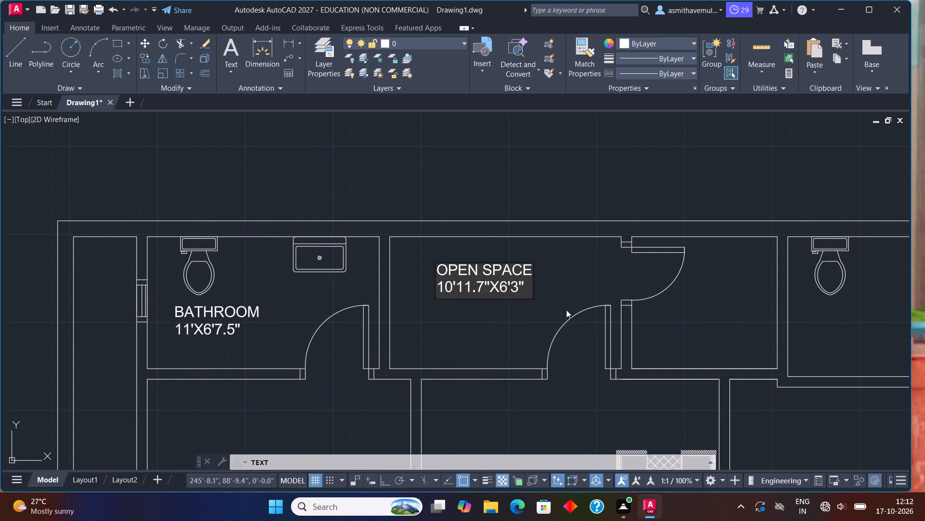
Label the room east of the open space with "STORE ROOM" and, on a second line, "6'10.8"X6'3"".
middle_drag(698, 307, 621, 265)
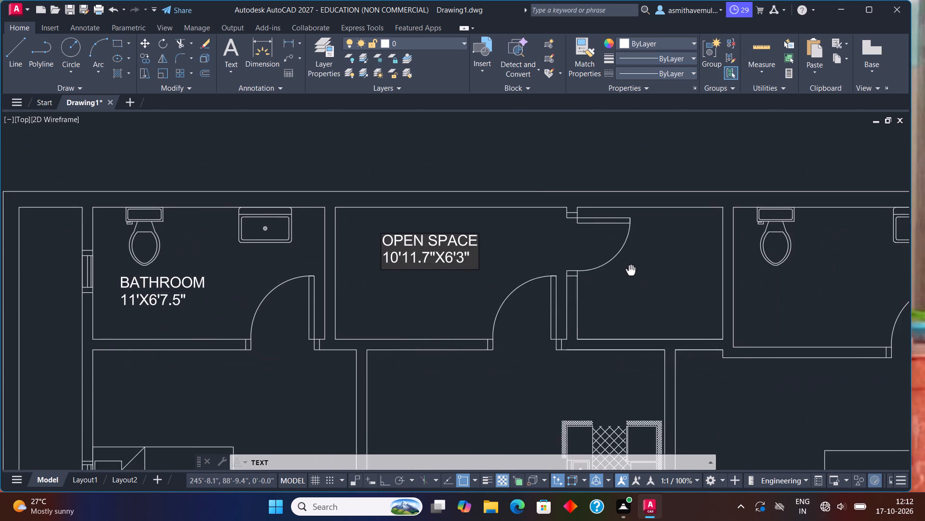
middle_drag(621, 265, 617, 262)
scroll(610, 269, up, 1)
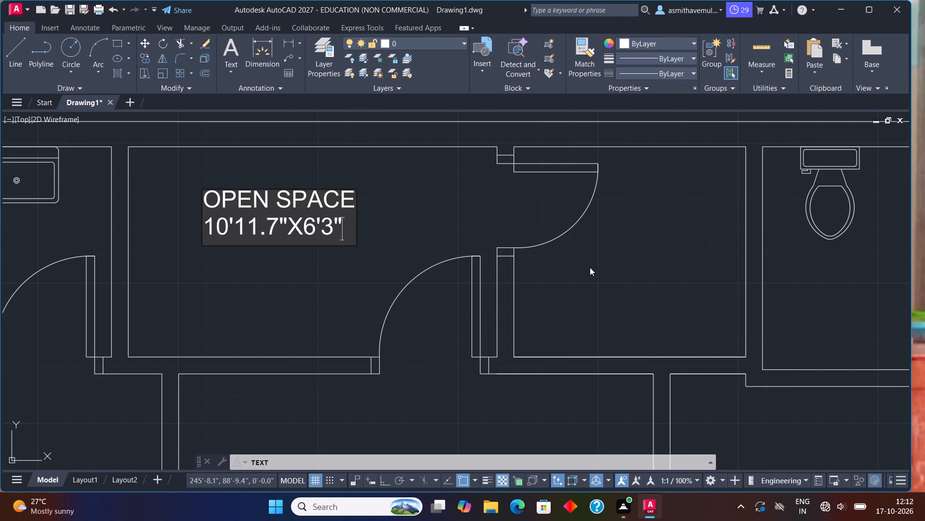
scroll(590, 267, up, 1)
click(555, 280)
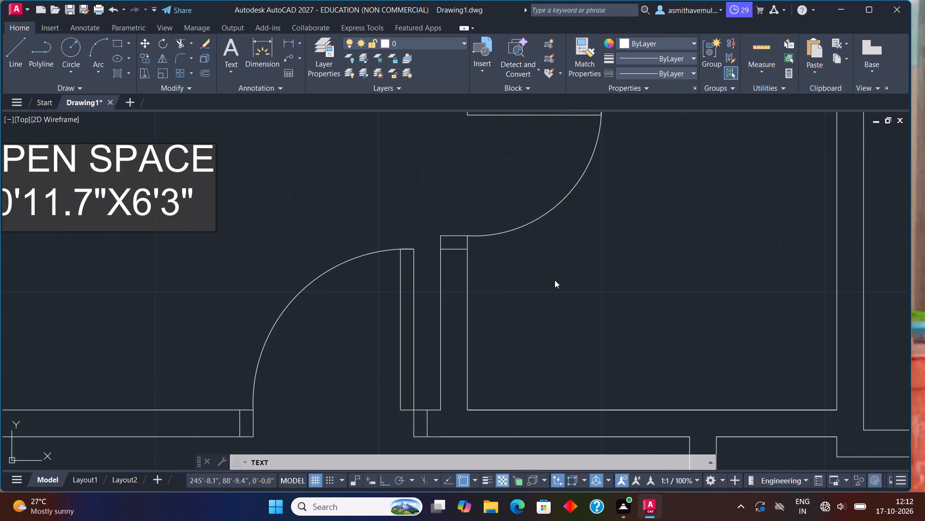
key(s)
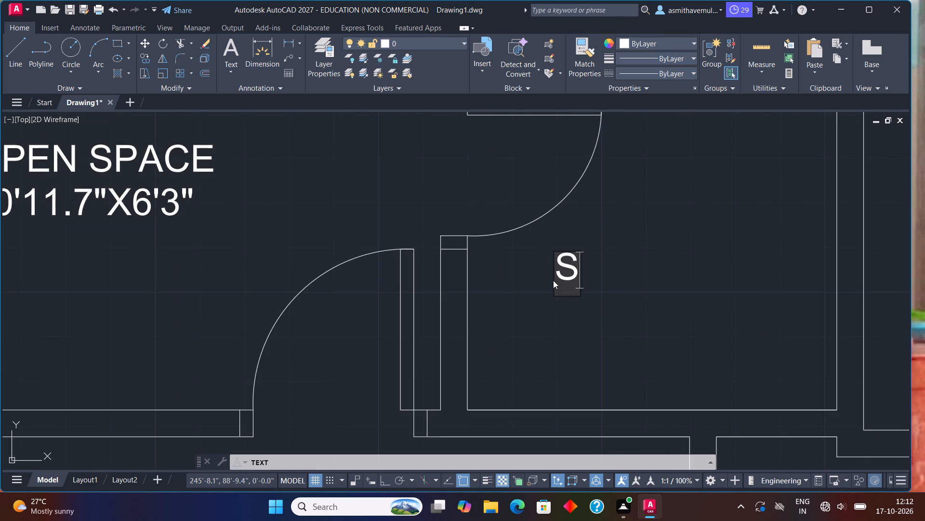
text(TORE)
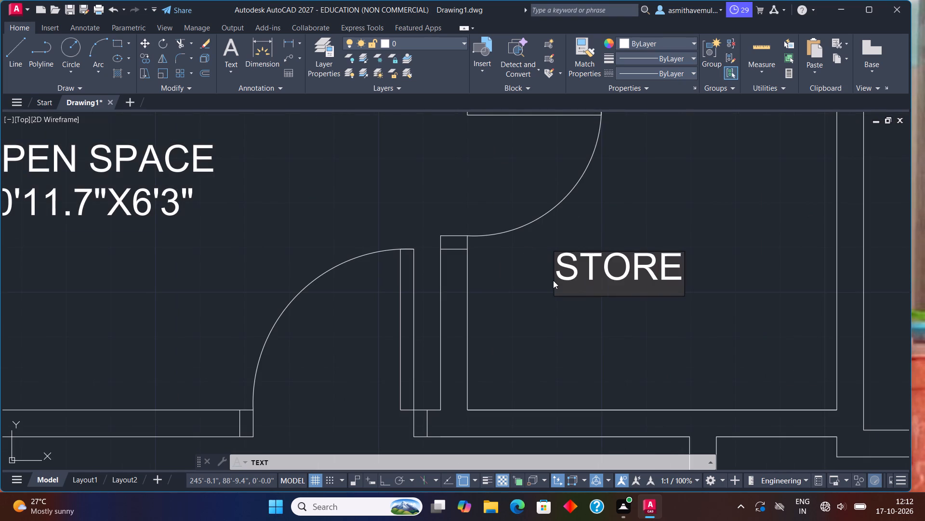
key(space)
text(ROOM)
key(Return)
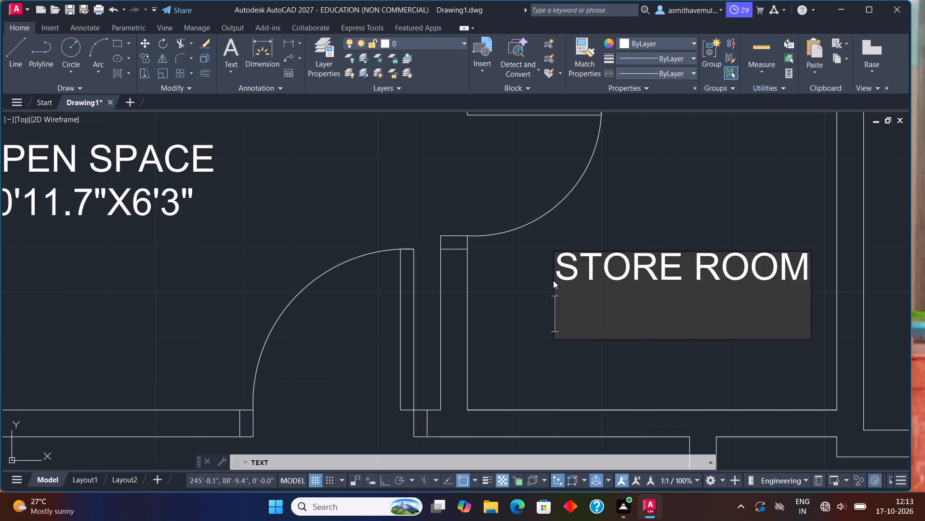
text(6')
text(10.)
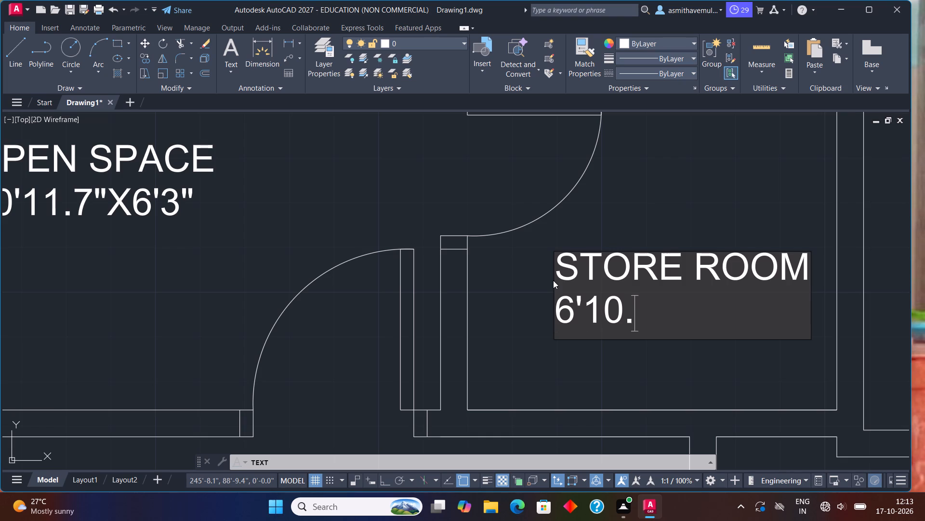
text(8")
key(x)
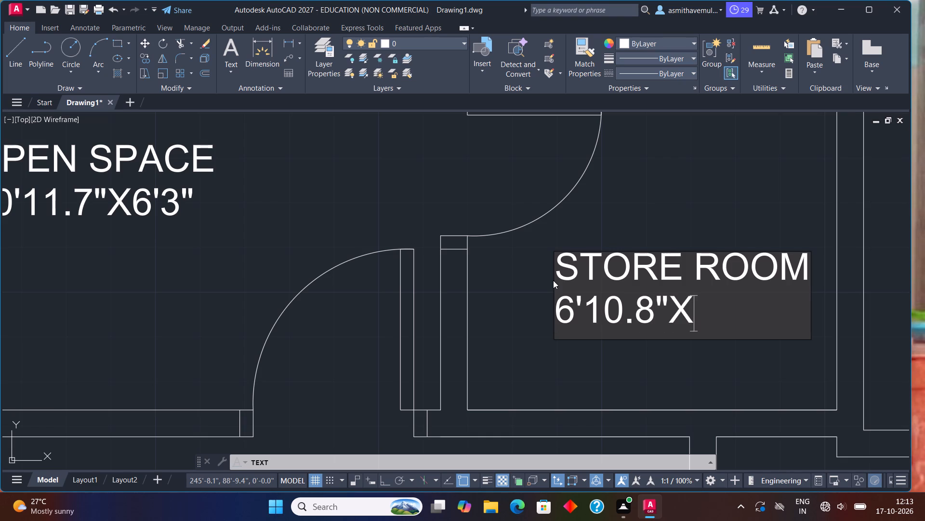
text(6'3")
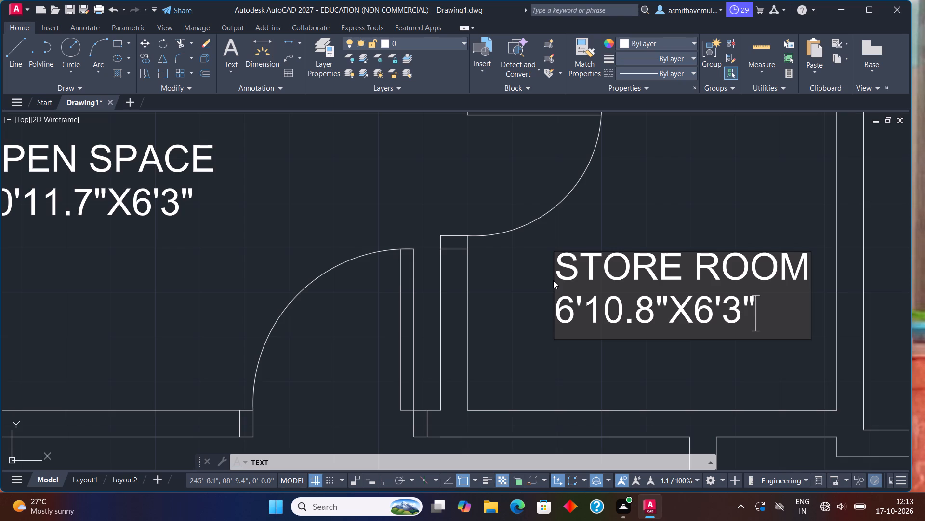
Label the northeast bathroom below the toilet with "BATHROOM" and, on a second line, "11'X6'7.5"".
scroll(553, 281, down, 3)
middle_drag(639, 302, 541, 300)
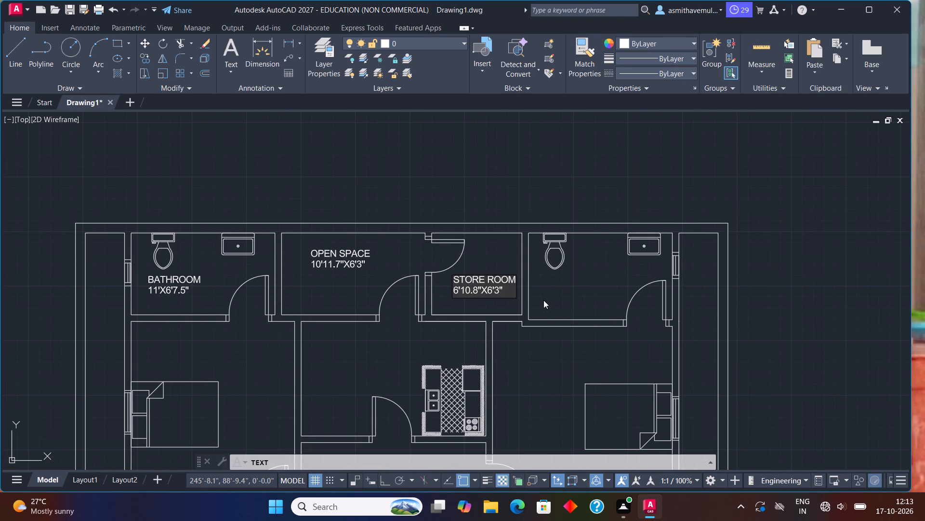
scroll(555, 297, up, 1)
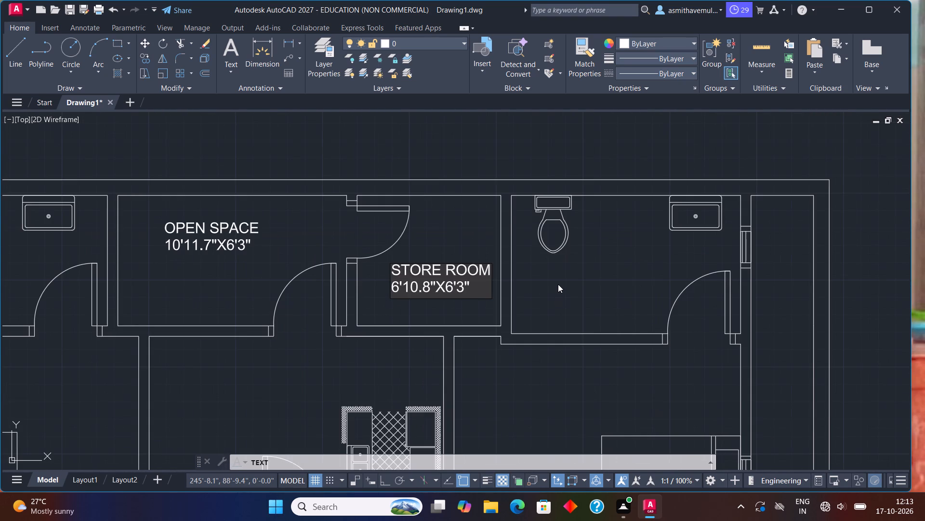
click(558, 283)
scroll(557, 283, up, 2)
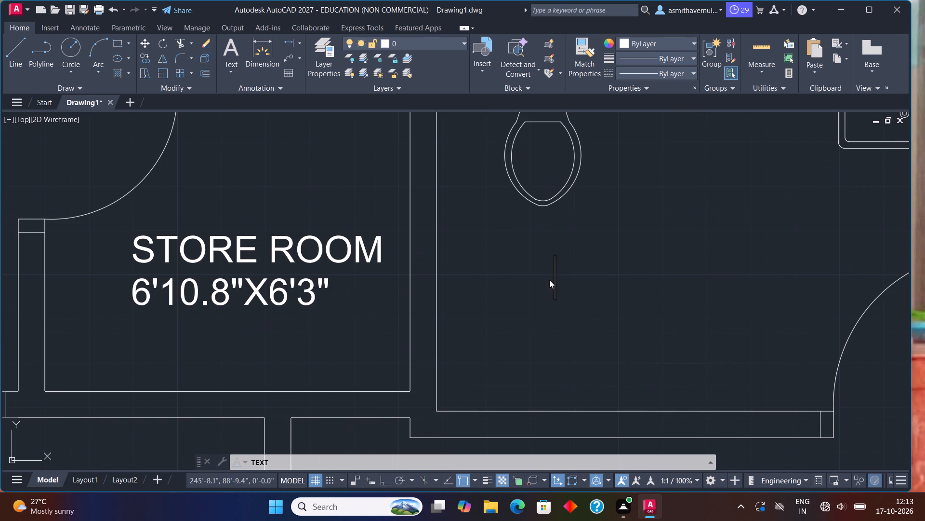
click(549, 280)
text(BATH)
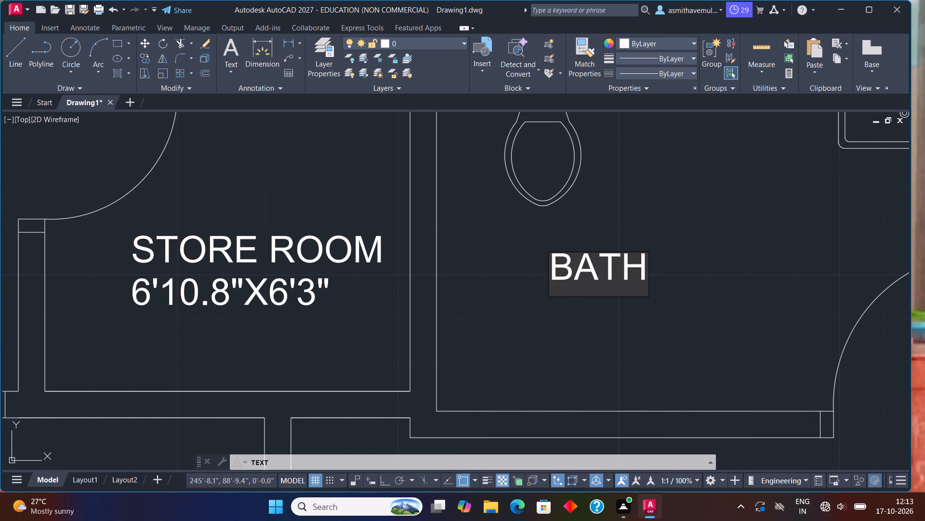
text(ROOM)
key(Return)
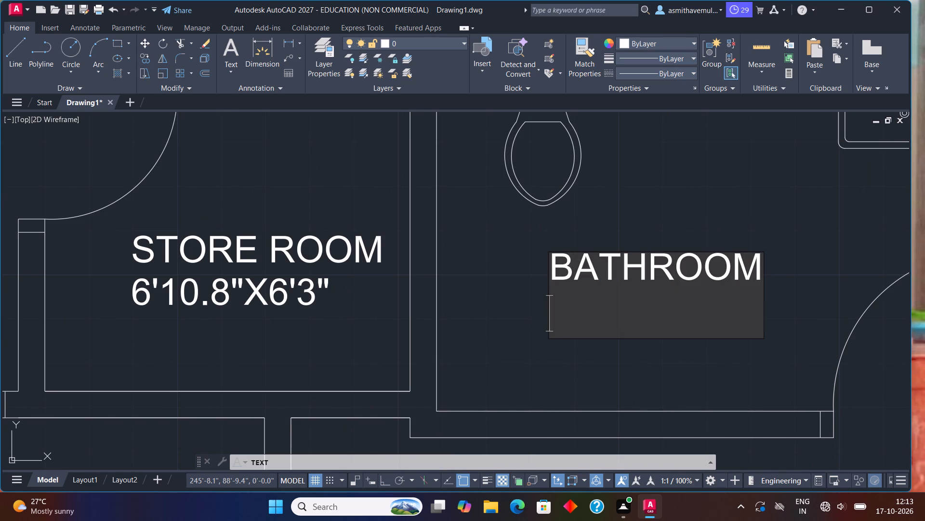
text(11'X)
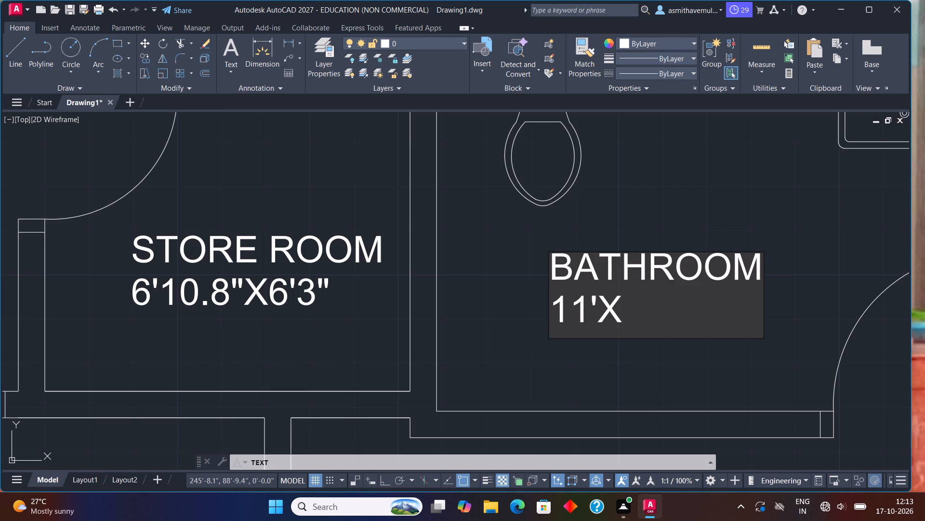
text(6'7)
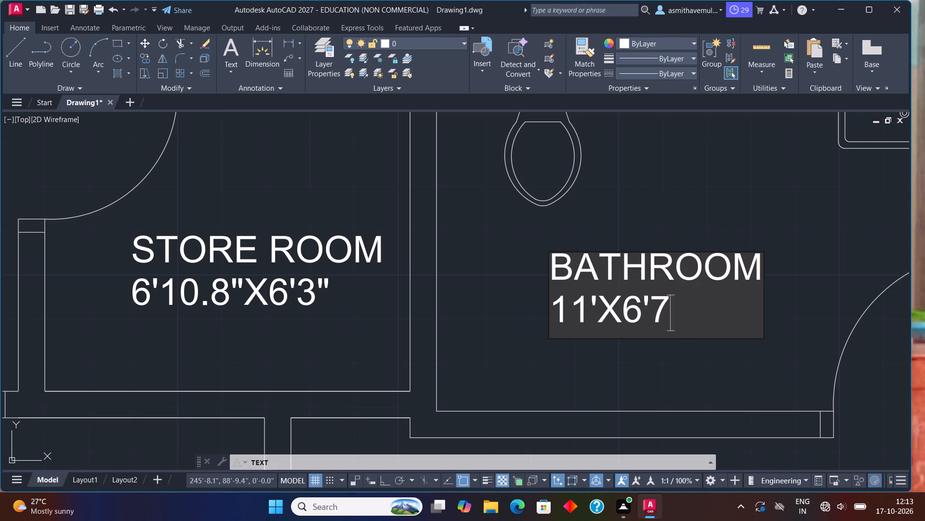
text(,5)
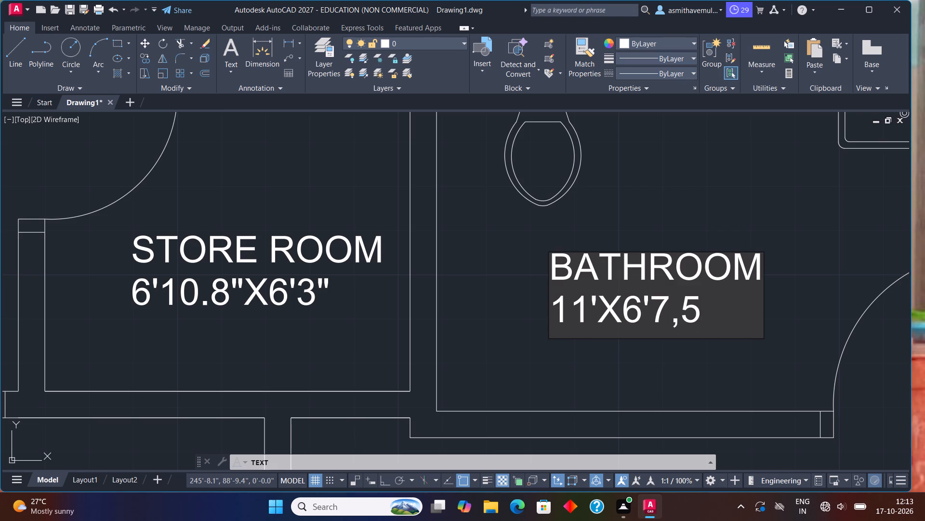
key(BackSpace)
key(BackSpace)
text(.5")
Label the west bedroom above the bed with "BEDROOM" and, on a second line, "12'6"X14'".
scroll(549, 280, down, 1)
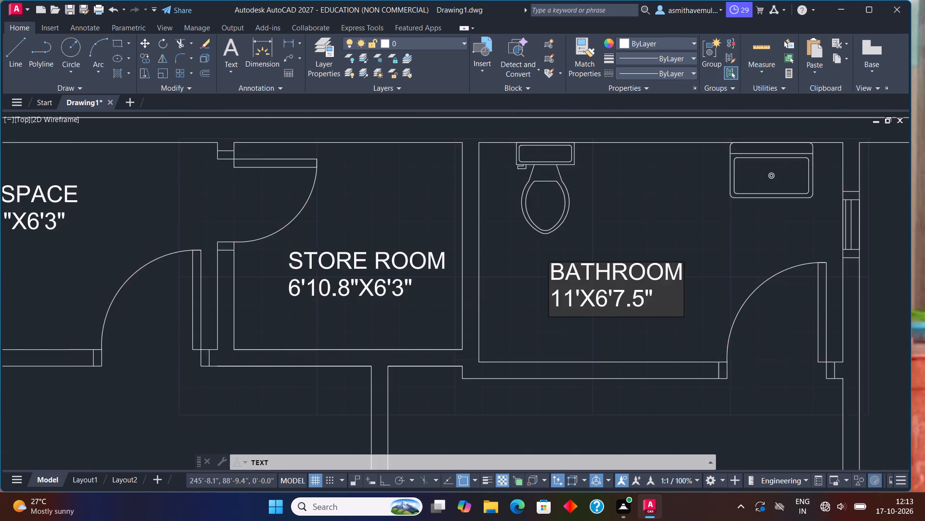
scroll(549, 280, down, 2)
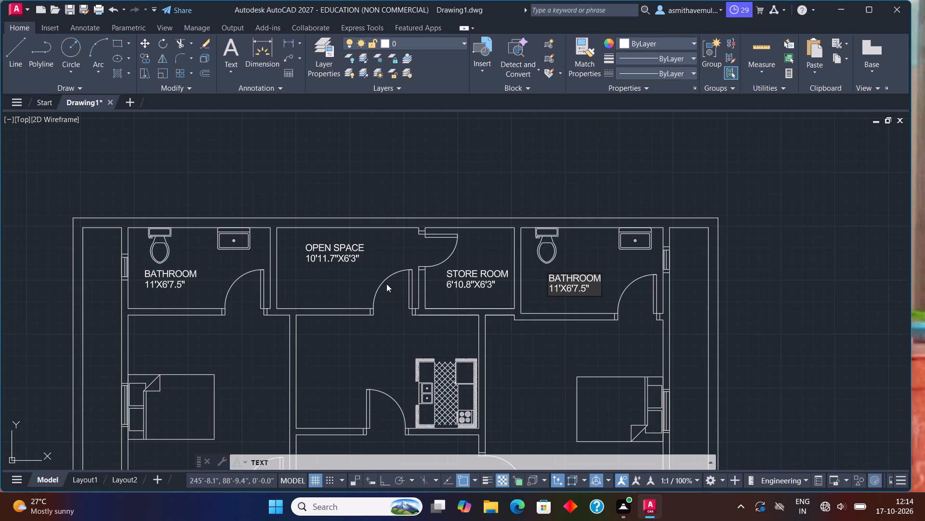
middle_drag(391, 331, 439, 245)
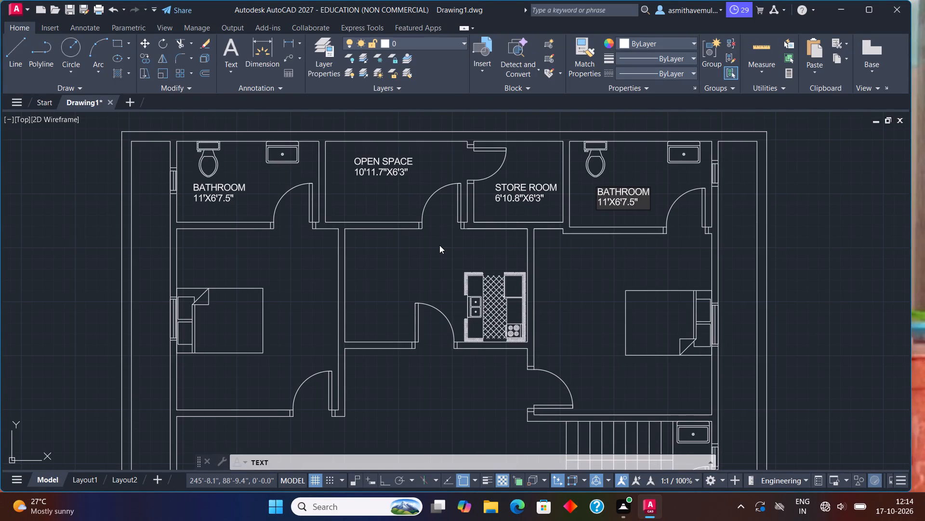
scroll(261, 283, up, 2)
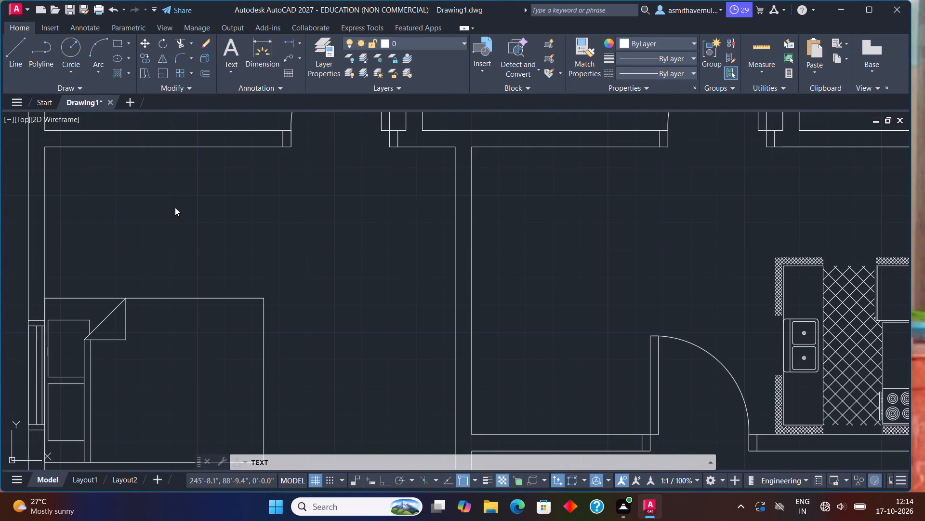
click(204, 203)
text(BEDROOM)
key(Return)
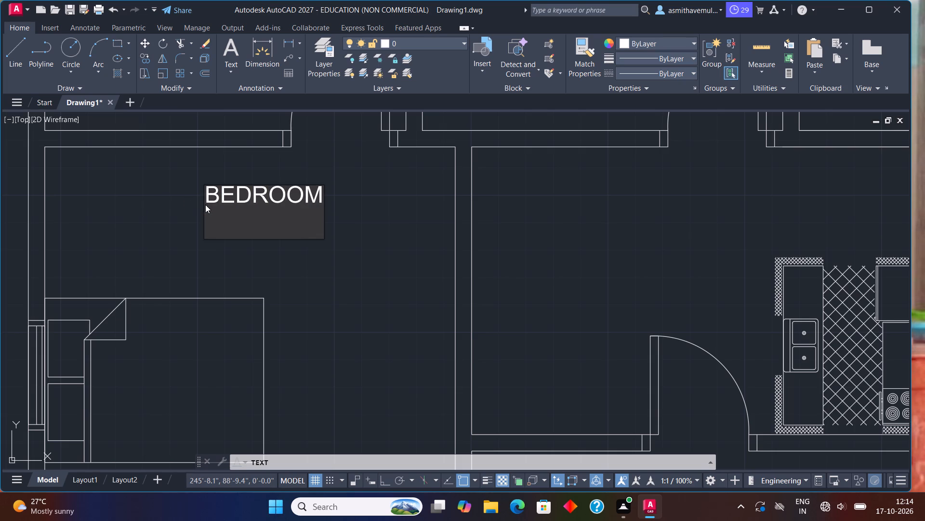
text(12'6"X)
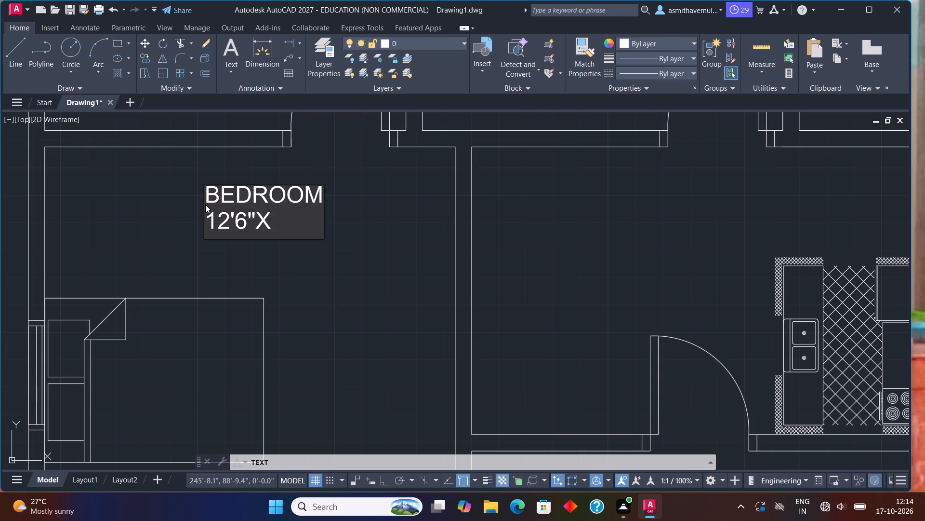
text(14')
Label the room with the kitchen counters with "KITCHEN" and, on a second line, "13'3"X8'9"".
scroll(305, 182, down, 1)
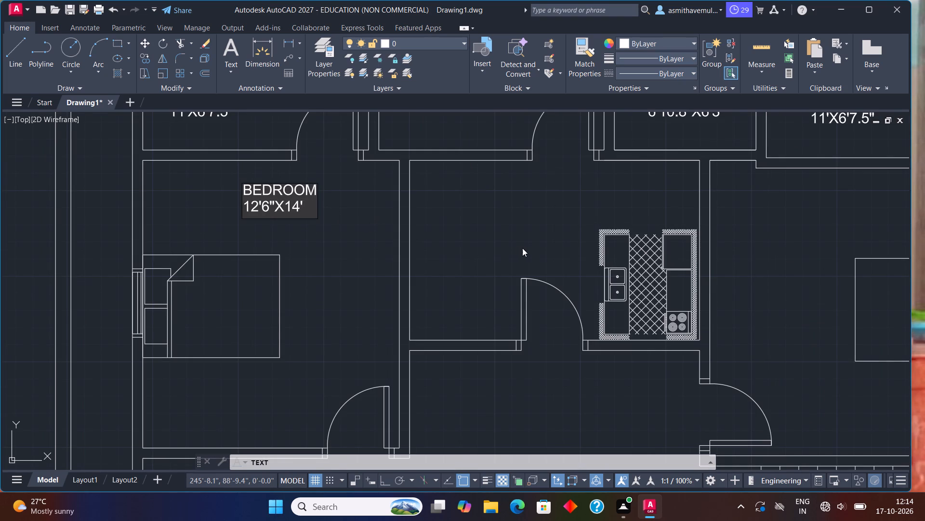
scroll(527, 242, up, 1)
click(469, 212)
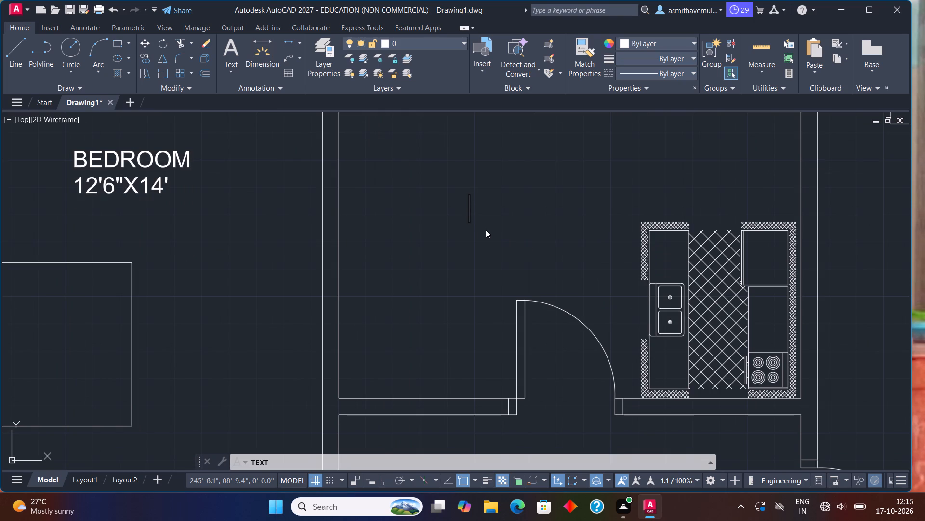
text(KITCHEM)
key(BackSpace)
key(n)
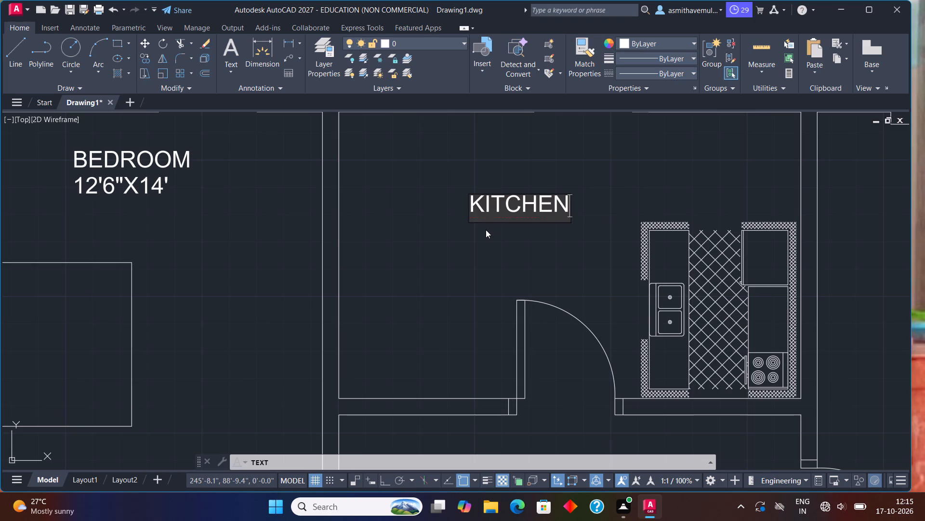
key(Return)
text(13'3"X)
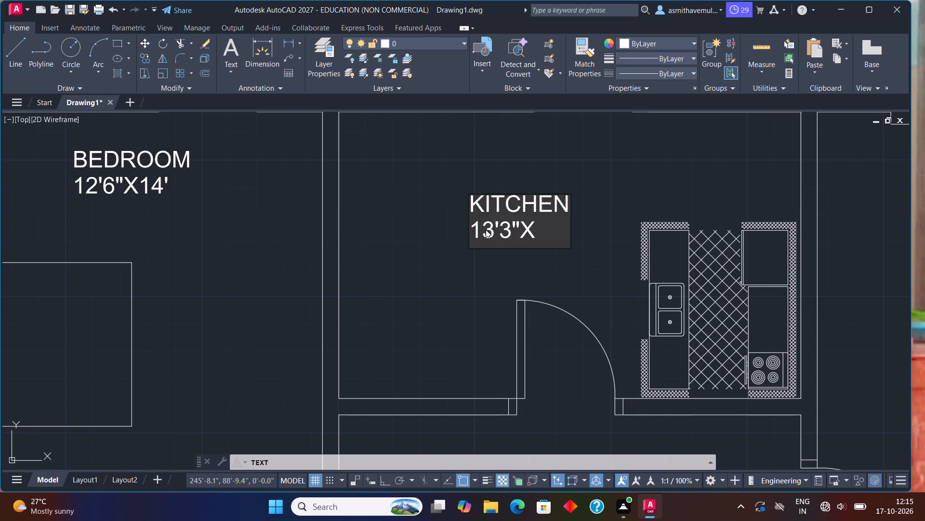
text(8'9")
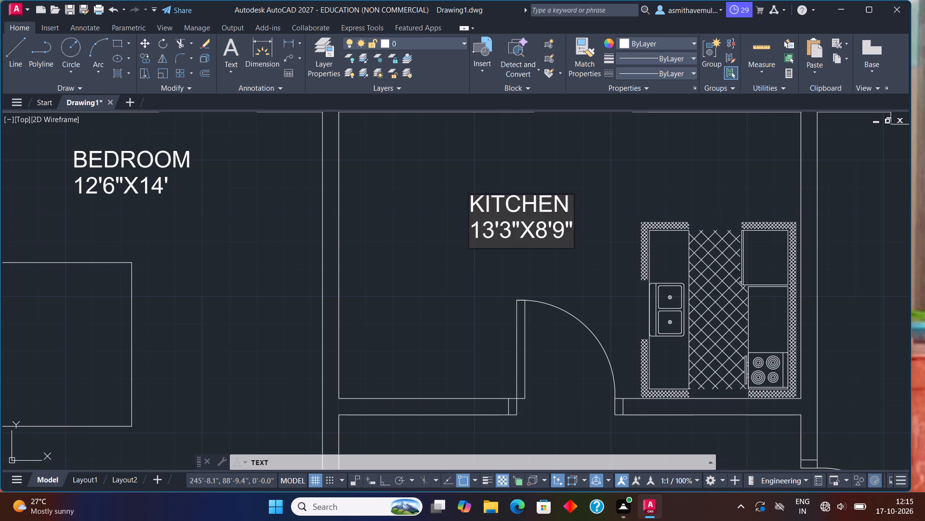
Label the east bedroom above the bed with "BEDROOM" and, on a second line, "13'9"X14'".
scroll(583, 245, down, 1)
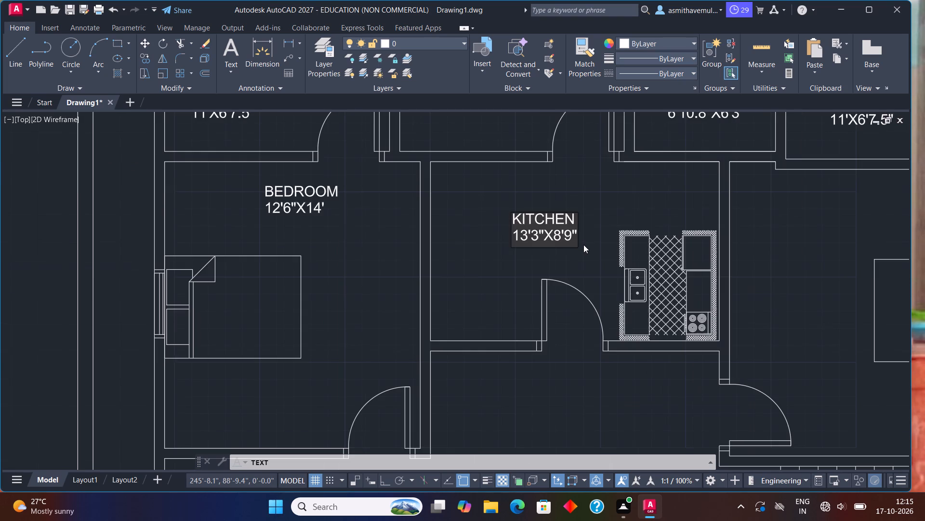
middle_drag(688, 254, 431, 325)
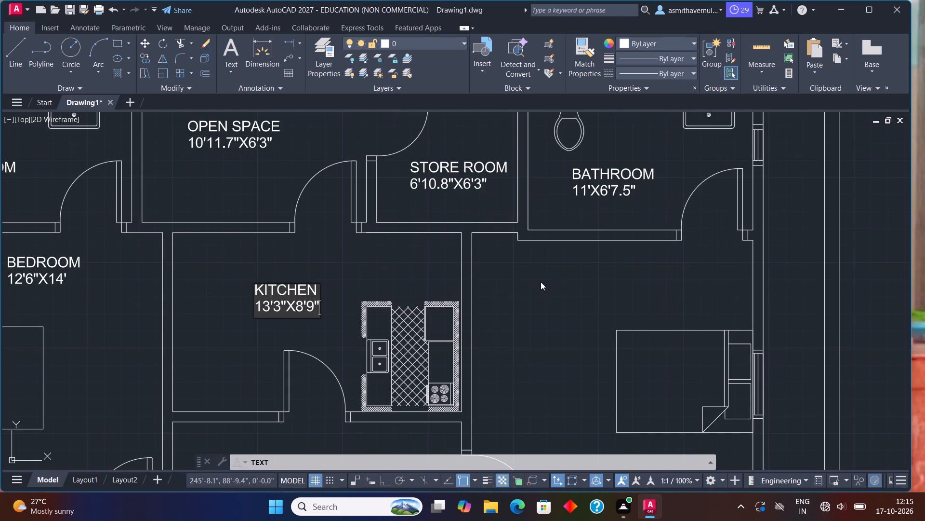
click(563, 281)
scroll(562, 284, up, 1)
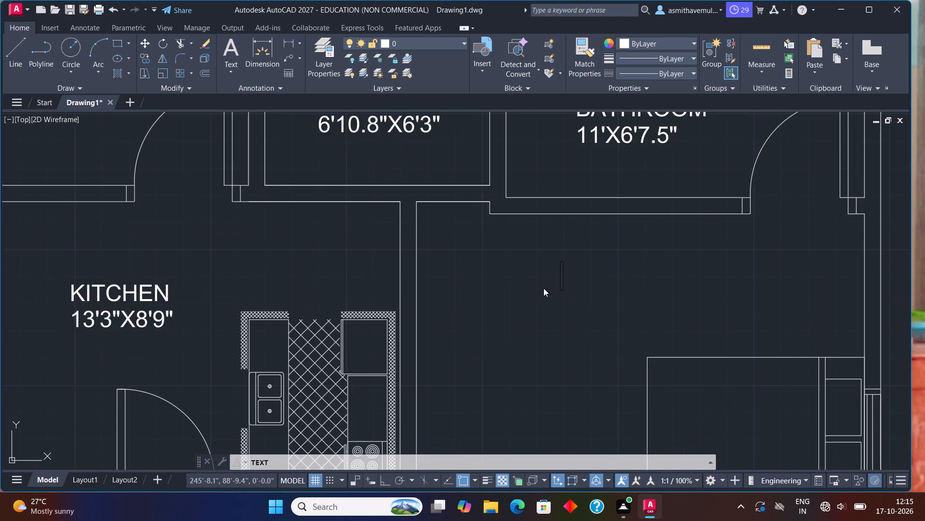
click(541, 285)
text(BEDR)
text(OOM)
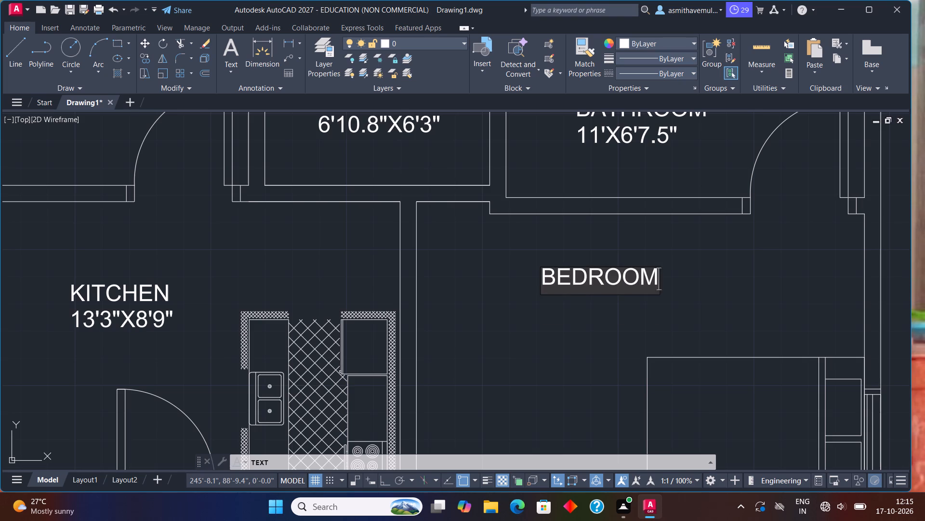
key(Return)
text(13)
text('9"X)
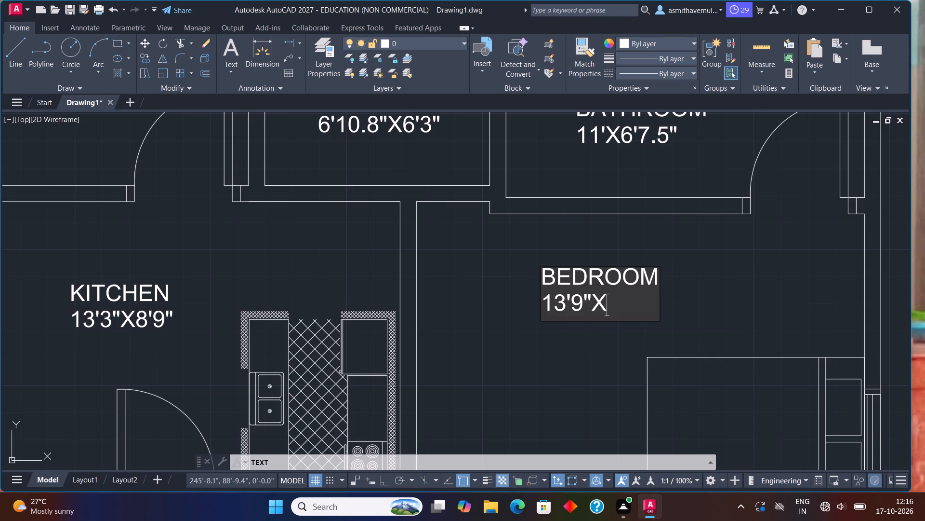
key(1)
key(4)
key(Return)
key(BackSpace)
key(apostrophe)
Label the south room with the sofas and double entrance door with "LIVING" and, on a second line, "16'8"X11'11.4"".
scroll(514, 301, down, 2)
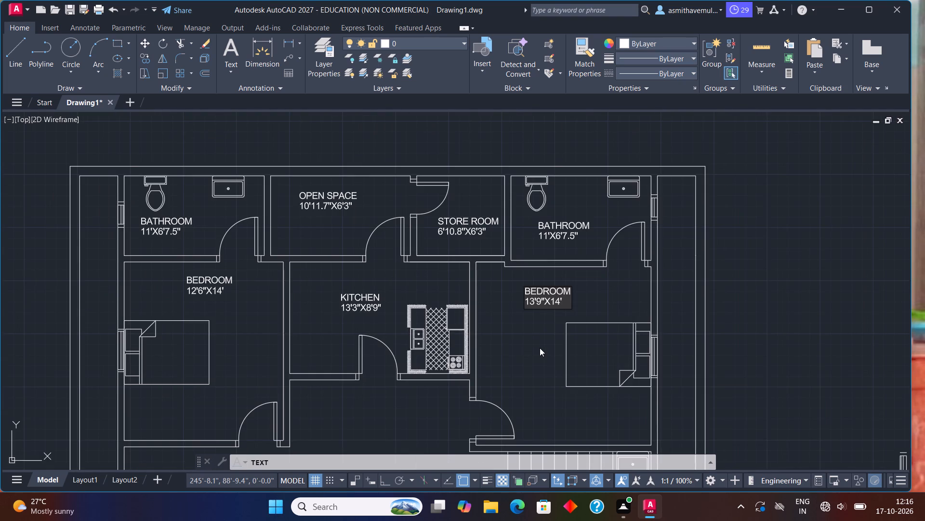
middle_drag(542, 349, 571, 234)
scroll(571, 237, down, 1)
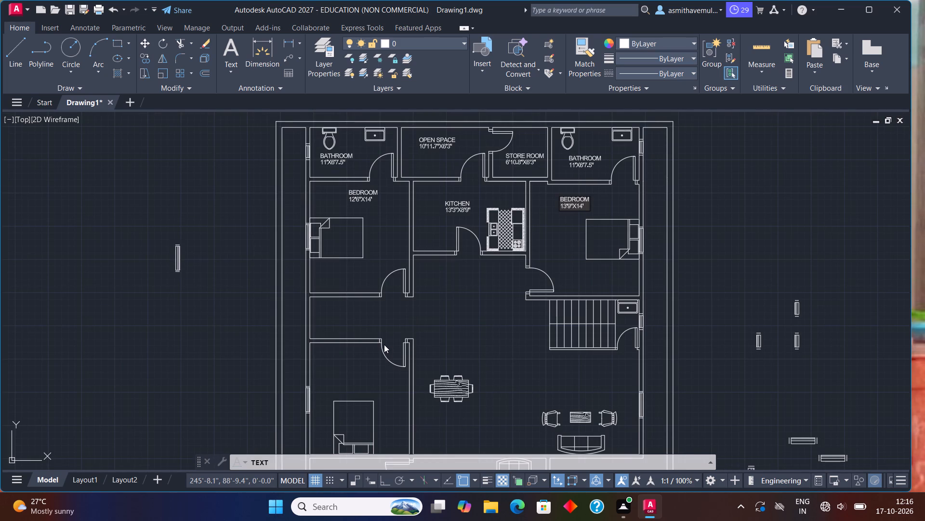
middle_drag(384, 344, 438, 253)
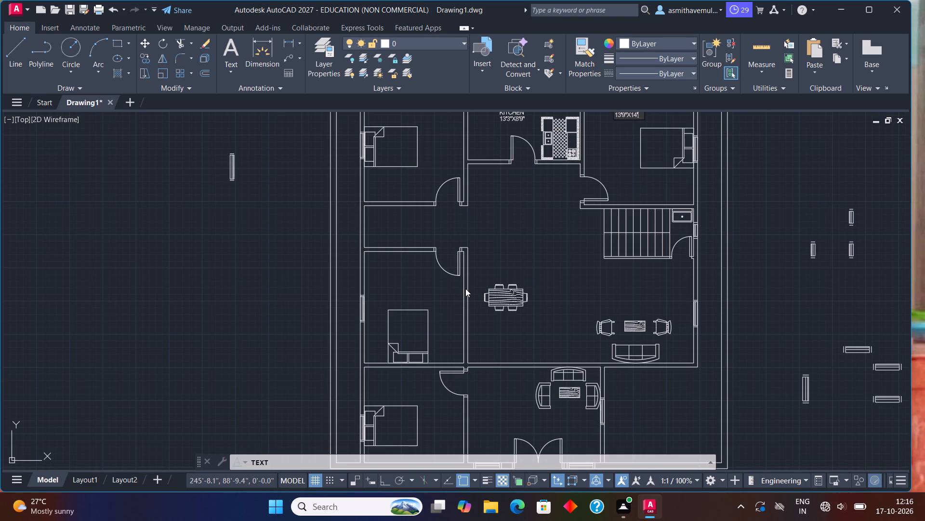
middle_drag(496, 378, 494, 248)
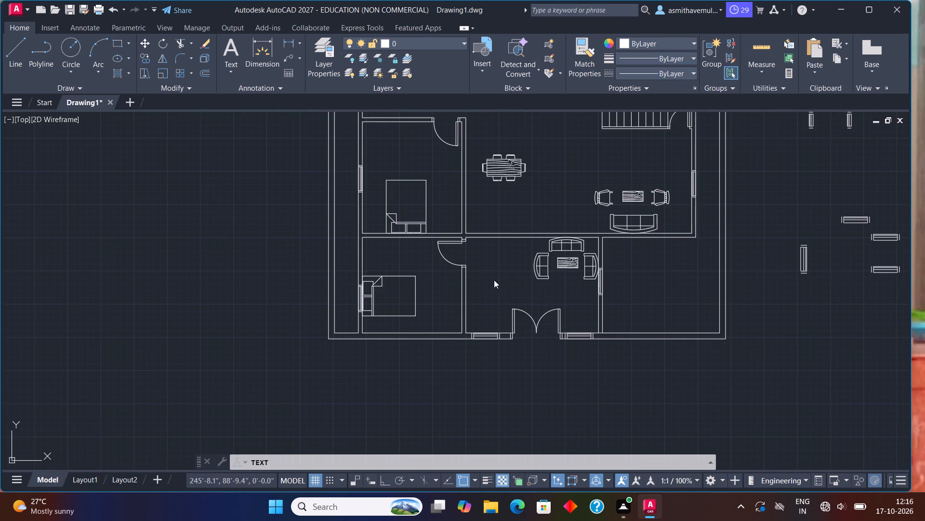
scroll(494, 291, up, 1)
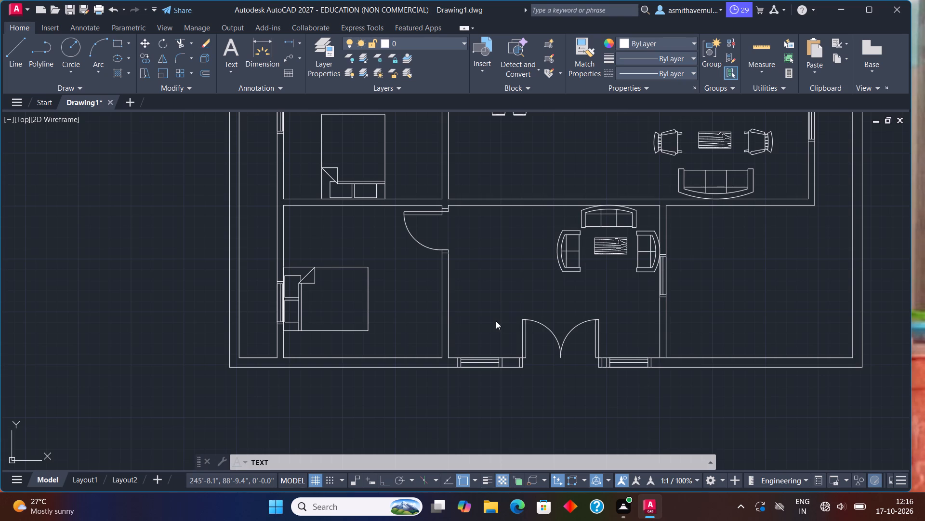
scroll(496, 321, up, 1)
click(477, 245)
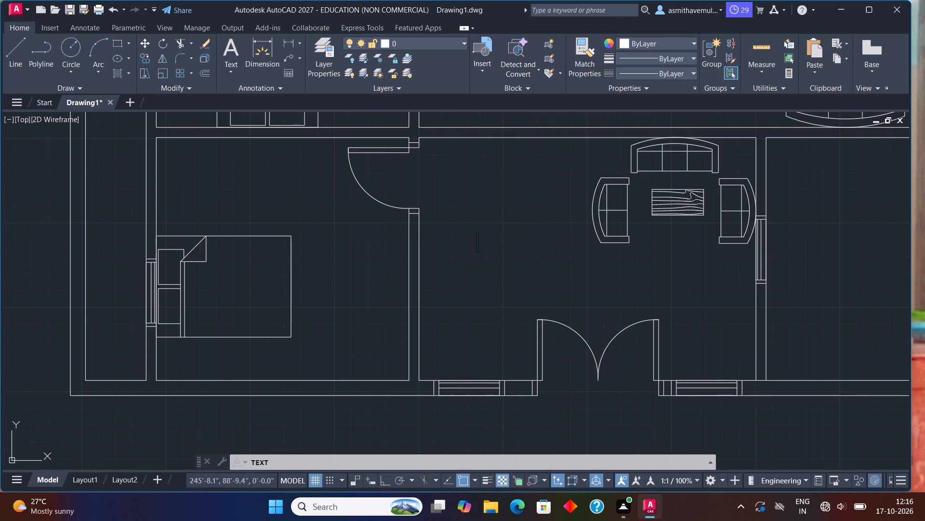
text(LIVING)
key(Return)
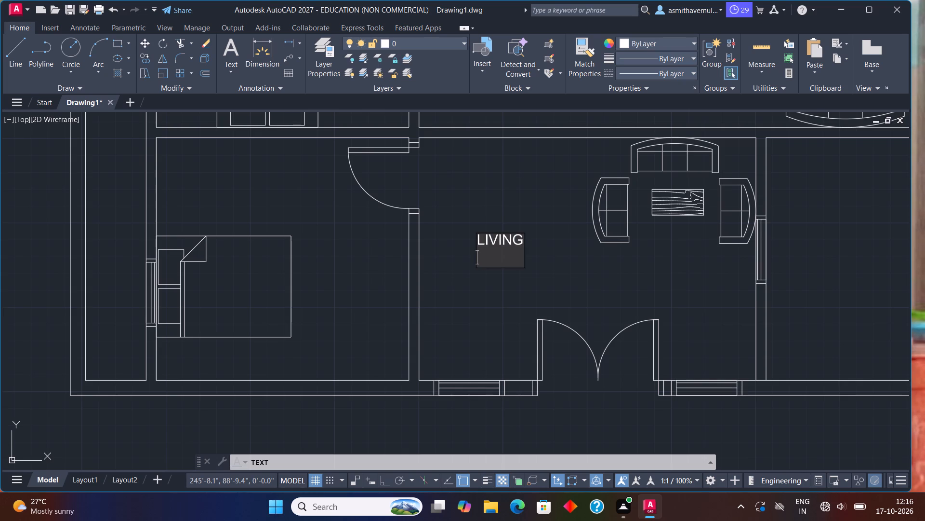
text(16')
text(8")
key(x)
text(11')
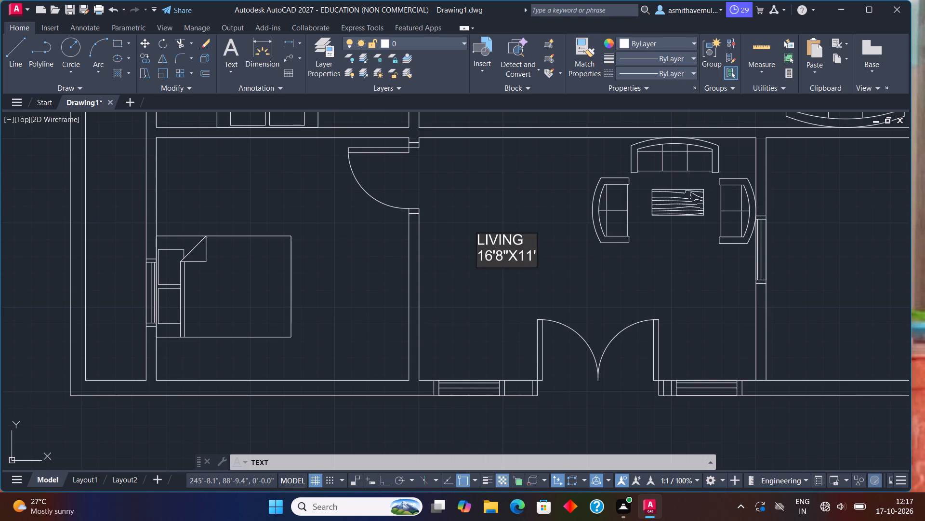
text(11.4")
Label the southwest bedroom beside the bed with "BEDROOM" and, on a second line, "12'6"X12'".
click(317, 292)
text(BEDROOM)
key(Return)
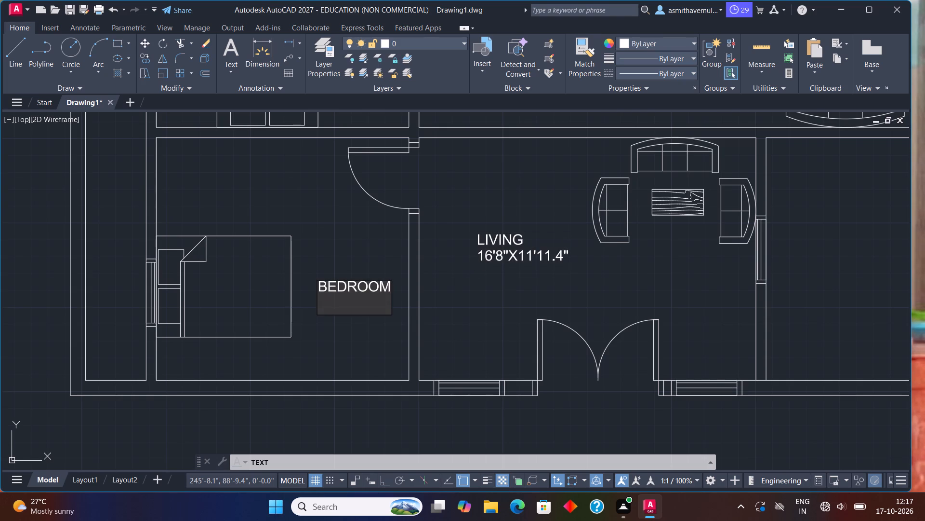
text(12'6"X)
text(12')
Label the empty southeast area east of the living room with "PARKING" and, on a second line, "14'3"X17'5"", and finish the text command.
middle_drag(792, 321, 142, 357)
scroll(198, 329, down, 2)
scroll(199, 334, up, 1)
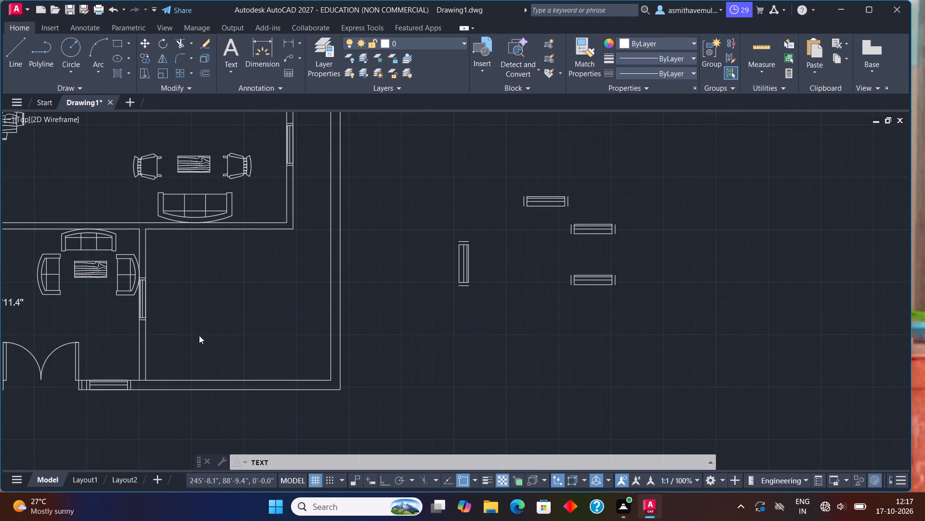
middle_drag(199, 335, 233, 305)
scroll(234, 305, up, 2)
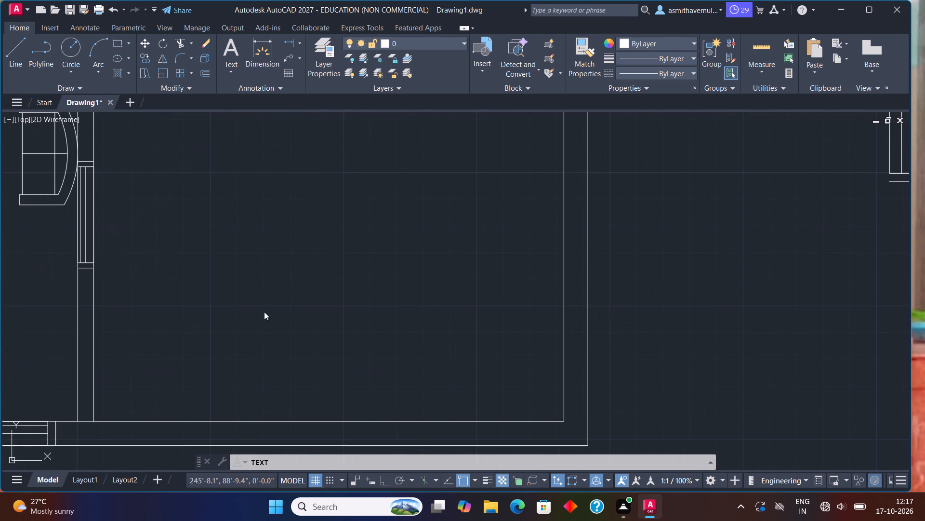
click(281, 340)
key(p)
text(ARKING)
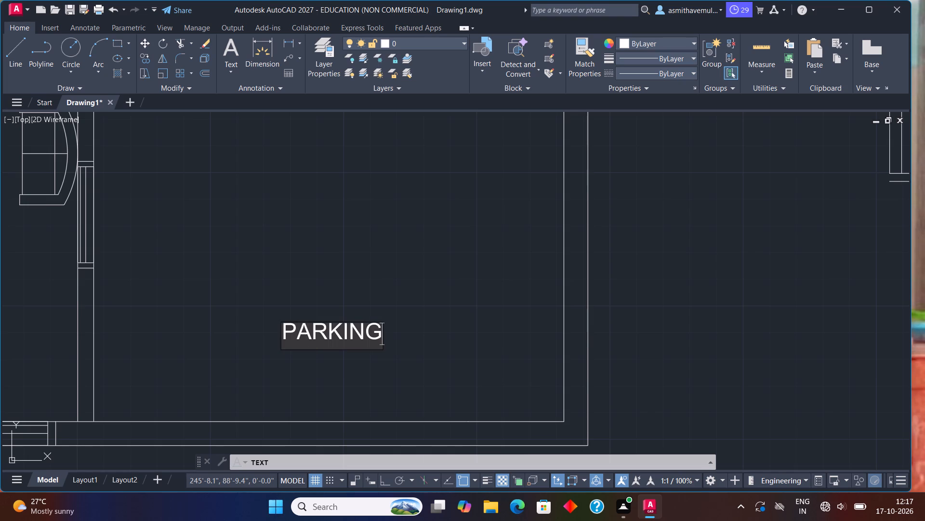
key(Return)
text(14'3"X)
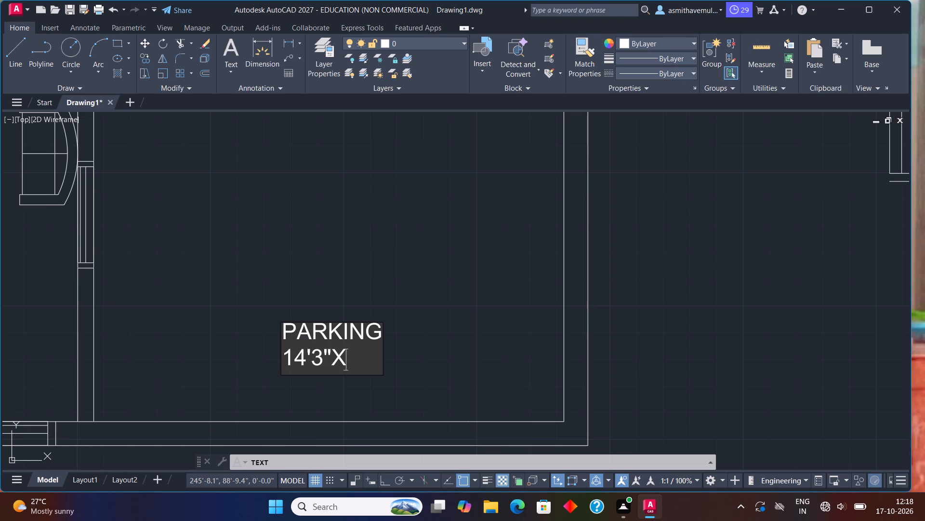
text(17'5")
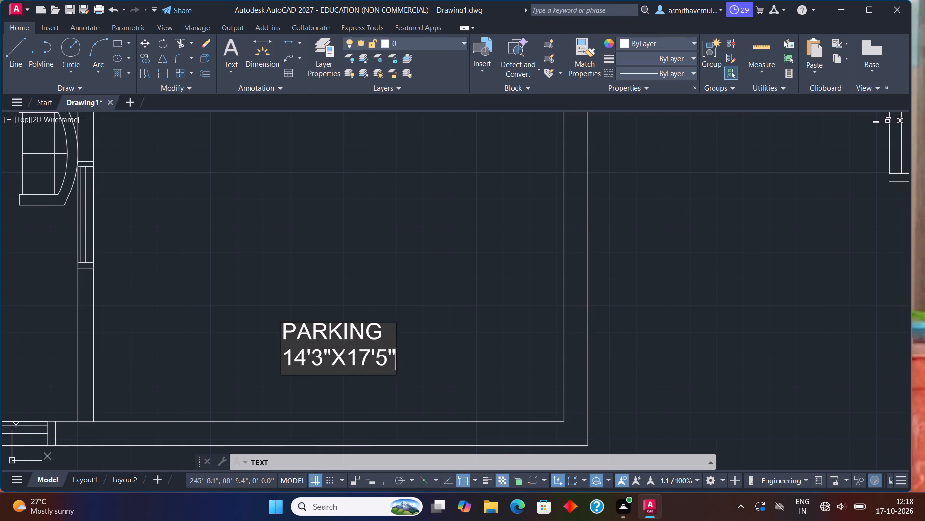
click(635, 320)
key(Escape)
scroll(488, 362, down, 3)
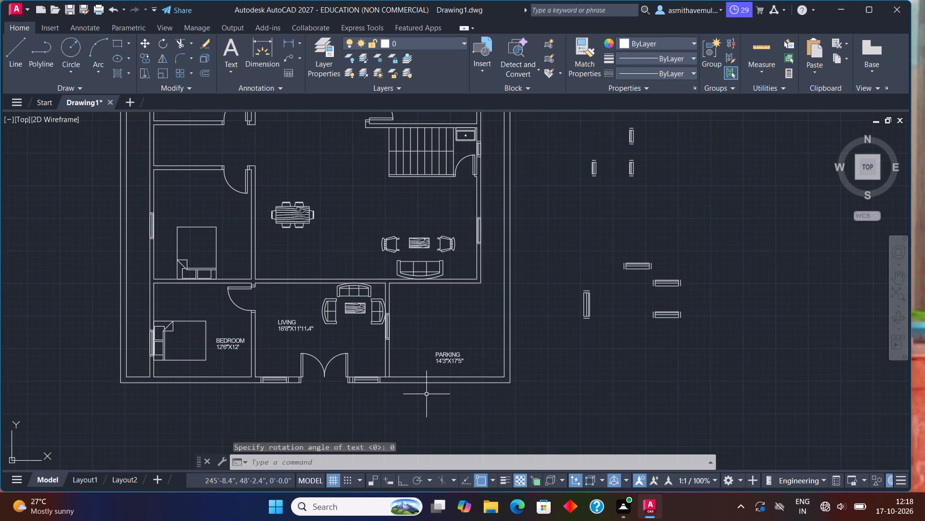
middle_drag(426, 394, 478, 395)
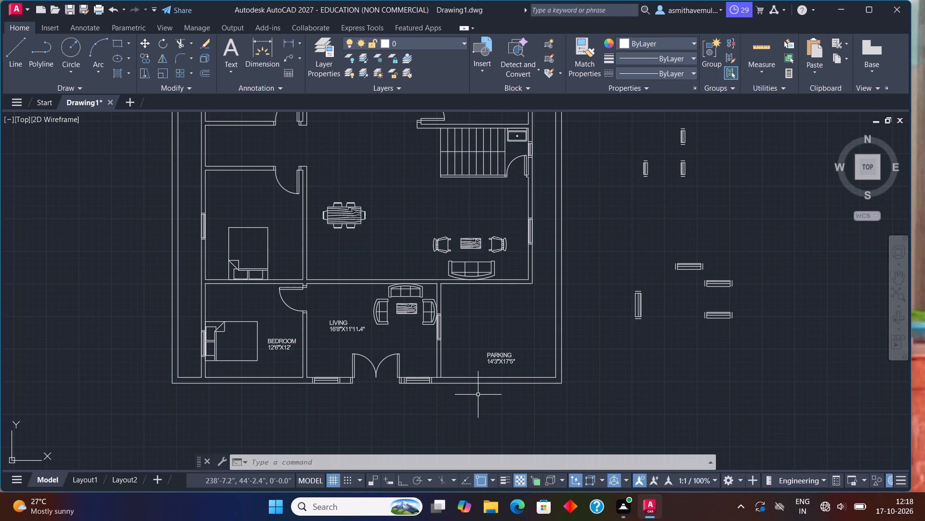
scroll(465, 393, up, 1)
Examine the south side of the plan around the double entrance door, living room, parking and southwest bedroom.
middle_drag(465, 392, 466, 375)
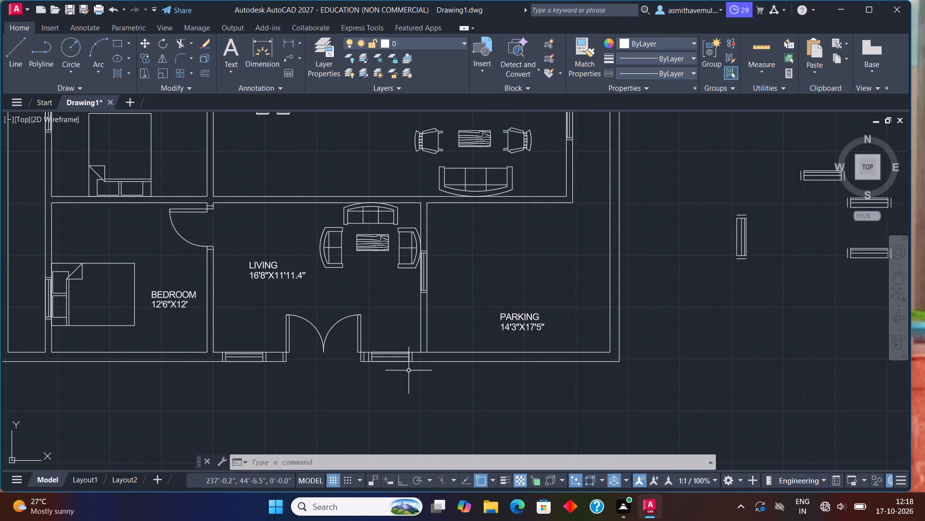
scroll(409, 370, up, 1)
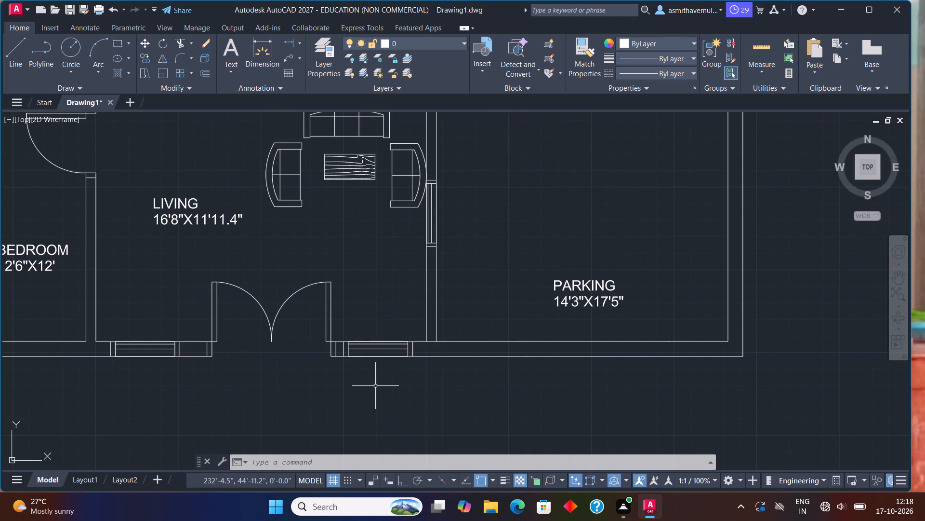
middle_click(375, 386)
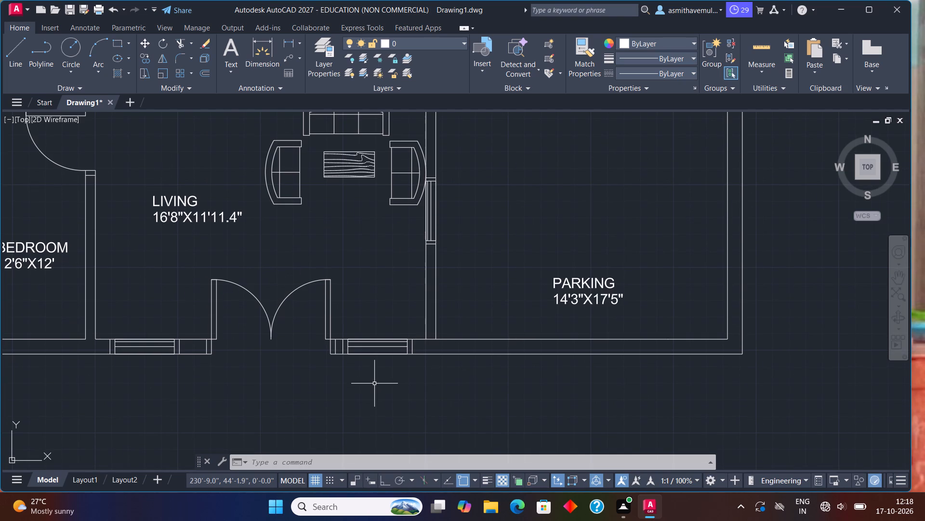
scroll(374, 384, down, 2)
scroll(374, 384, up, 1)
middle_drag(374, 383, 396, 374)
middle_drag(390, 383, 389, 375)
scroll(361, 337, up, 1)
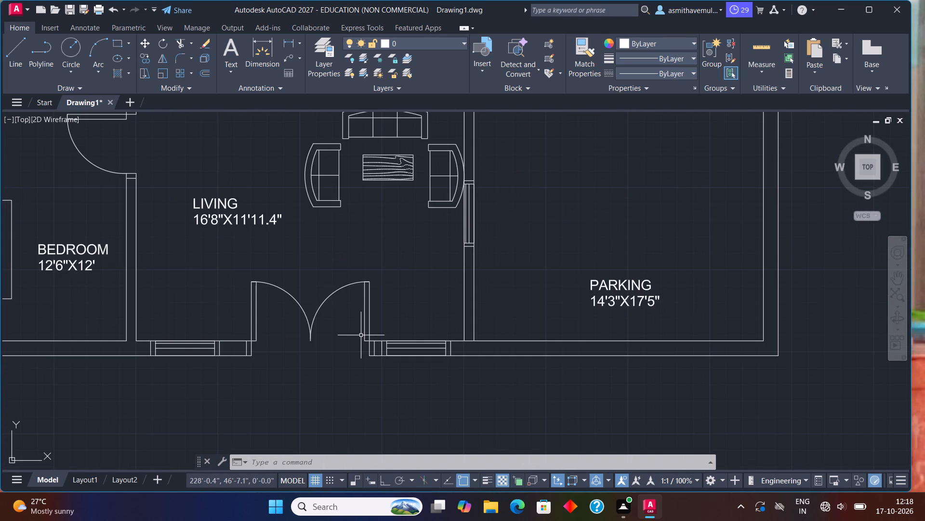
scroll(431, 272, down, 2)
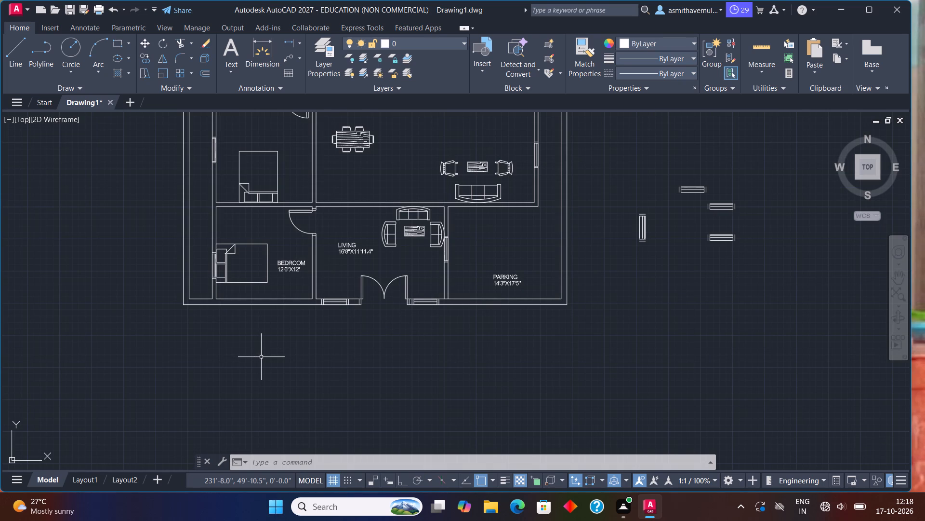
scroll(256, 302, up, 1)
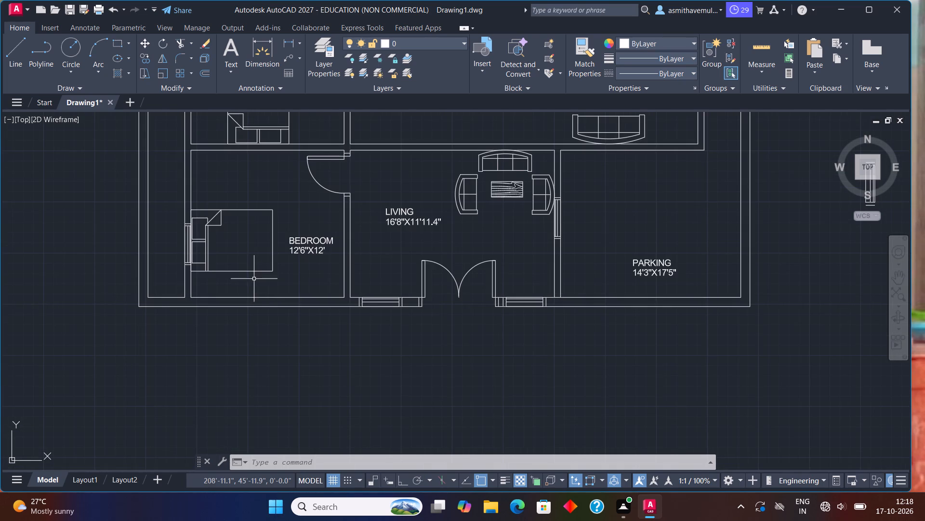
scroll(254, 278, up, 1)
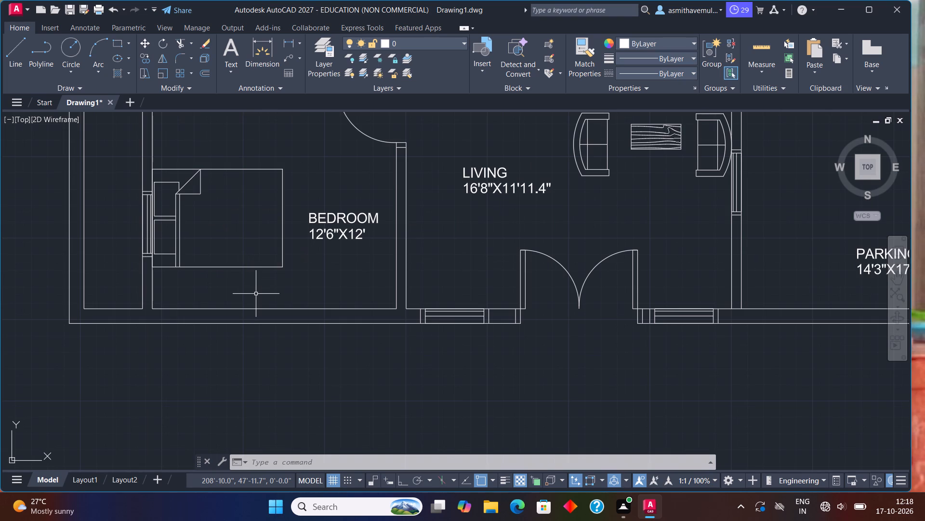
scroll(256, 294, down, 2)
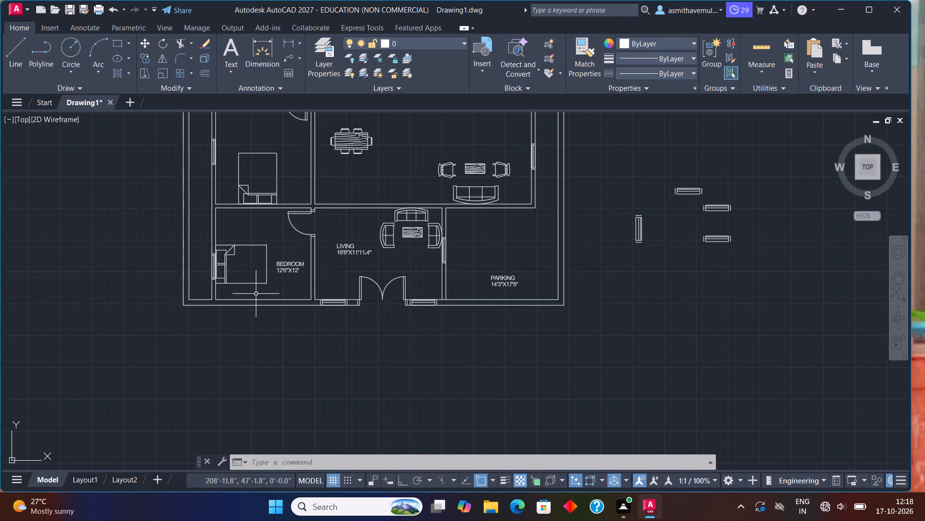
Move the southwest bedroom's bed north along the west wall, using its northwest corner as the base point.
scroll(256, 294, up, 2)
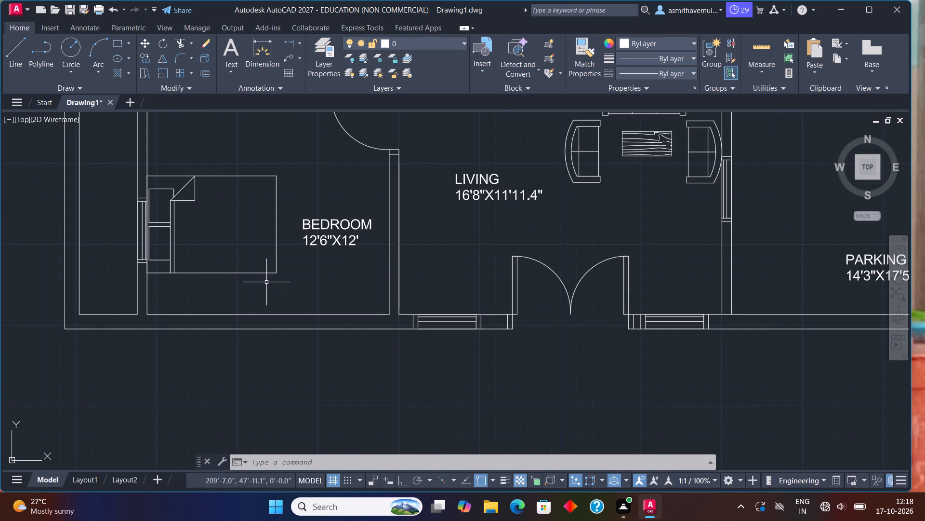
click(264, 274)
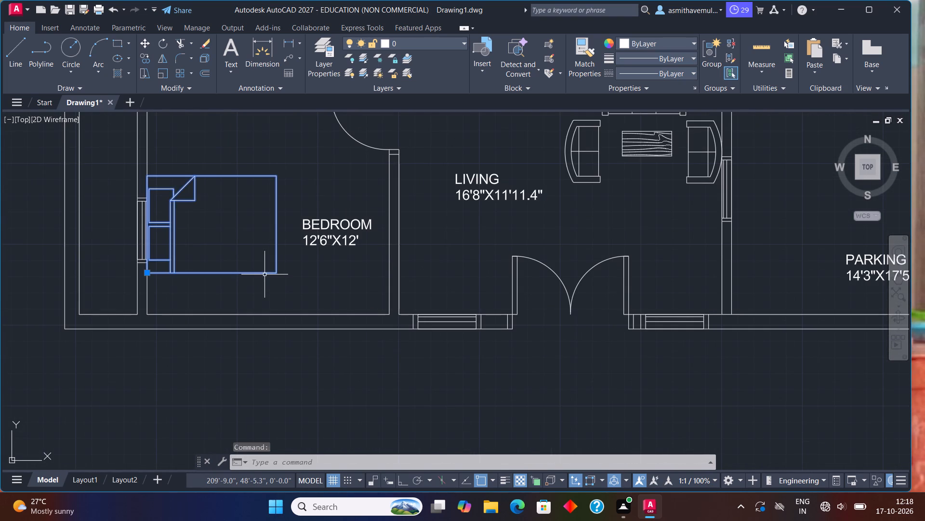
key(m)
key(Return)
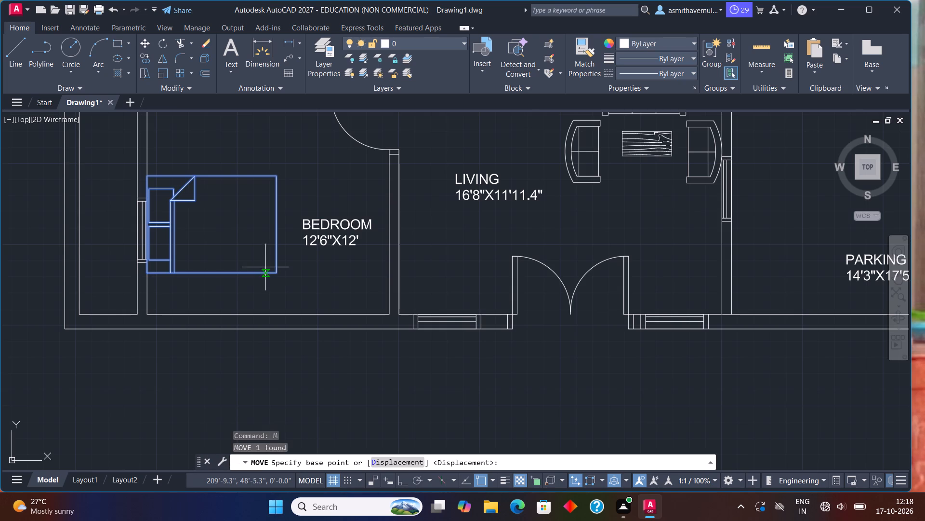
middle_drag(135, 189, 213, 344)
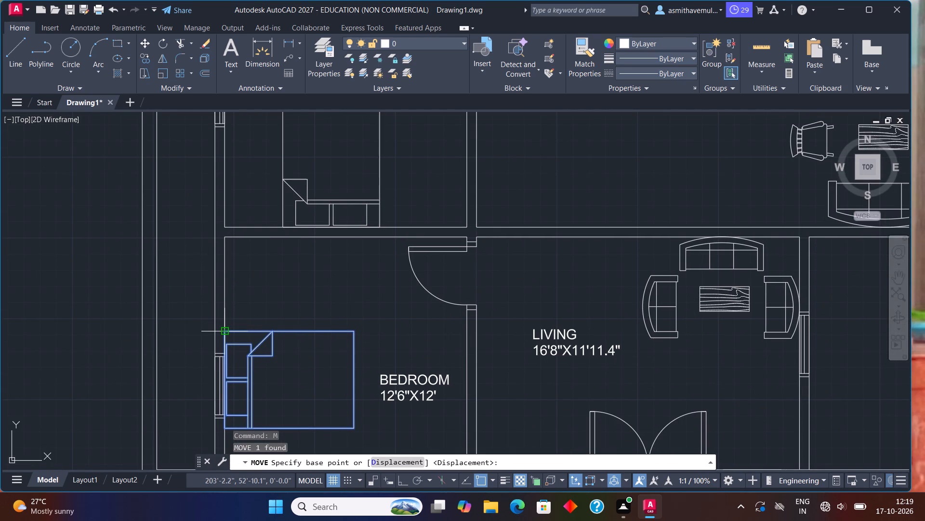
click(226, 330)
scroll(225, 300, up, 3)
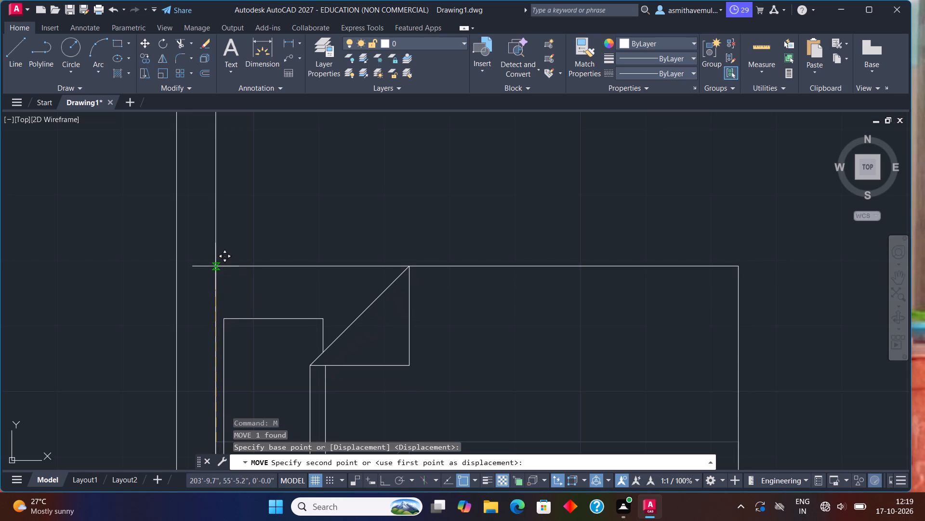
click(215, 261)
scroll(224, 260, down, 3)
middle_drag(286, 328, 287, 295)
scroll(214, 325, up, 1)
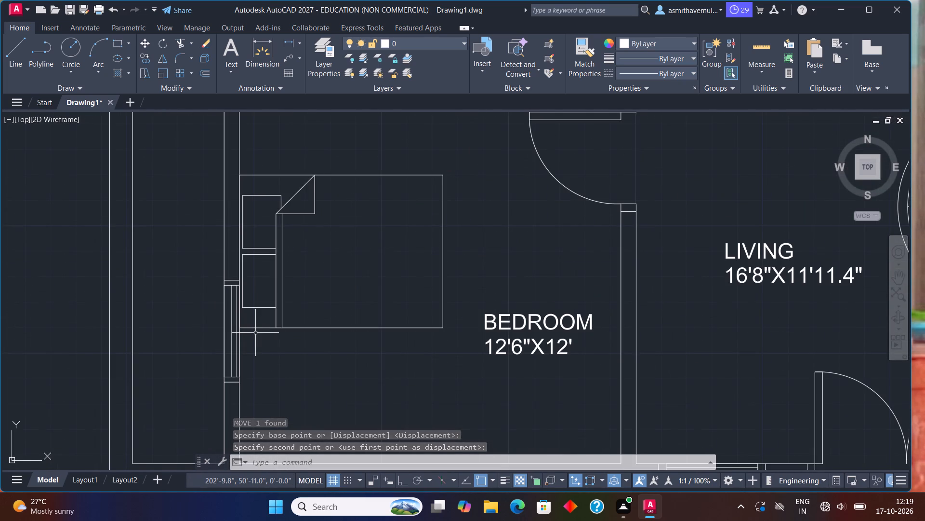
Move the southwest bedroom's west window north along the wall so it sits behind the head of the bed.
middle_drag(255, 333, 304, 228)
scroll(301, 229, up, 1)
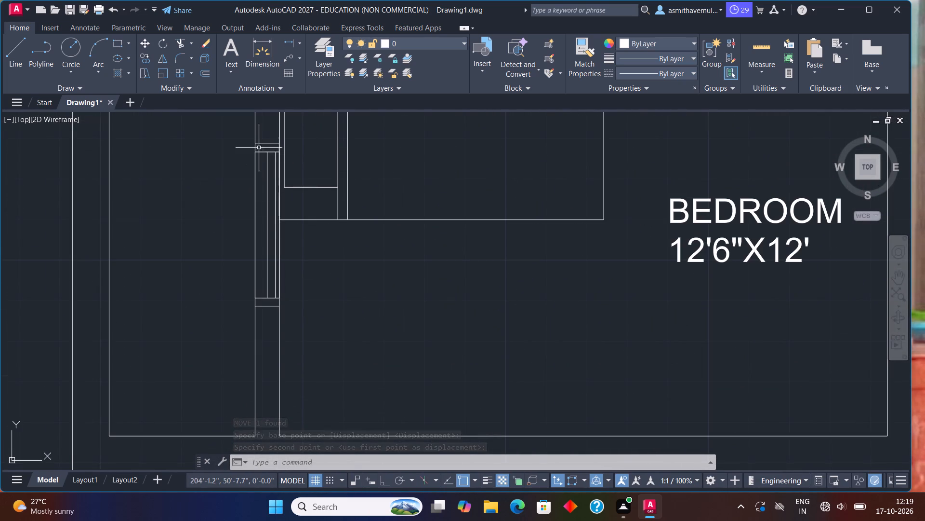
drag(263, 137, 270, 300)
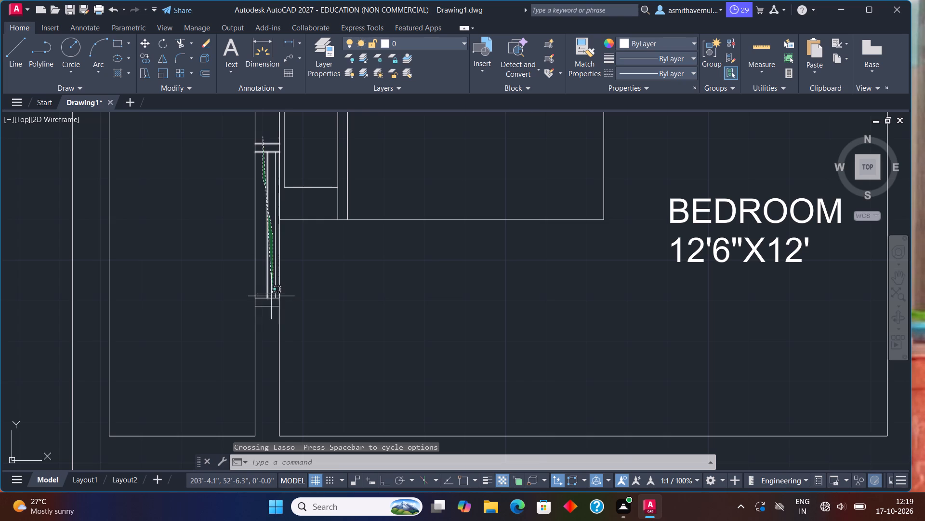
drag(270, 300, 263, 331)
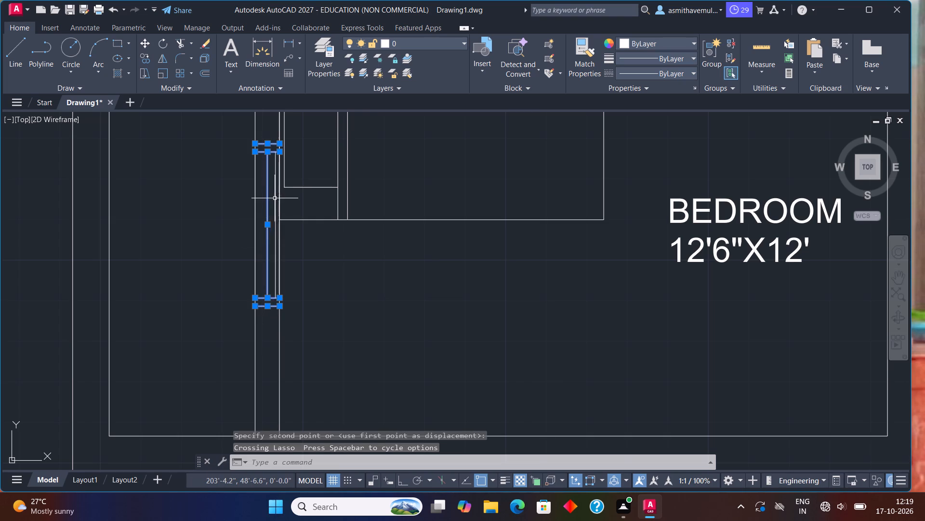
click(275, 198)
key(m)
key(Return)
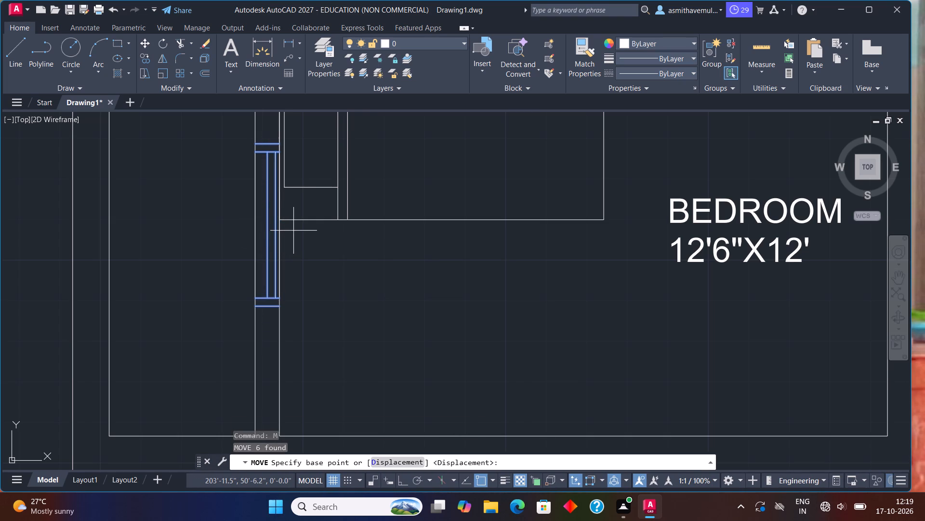
middle_drag(293, 229, 320, 296)
click(304, 211)
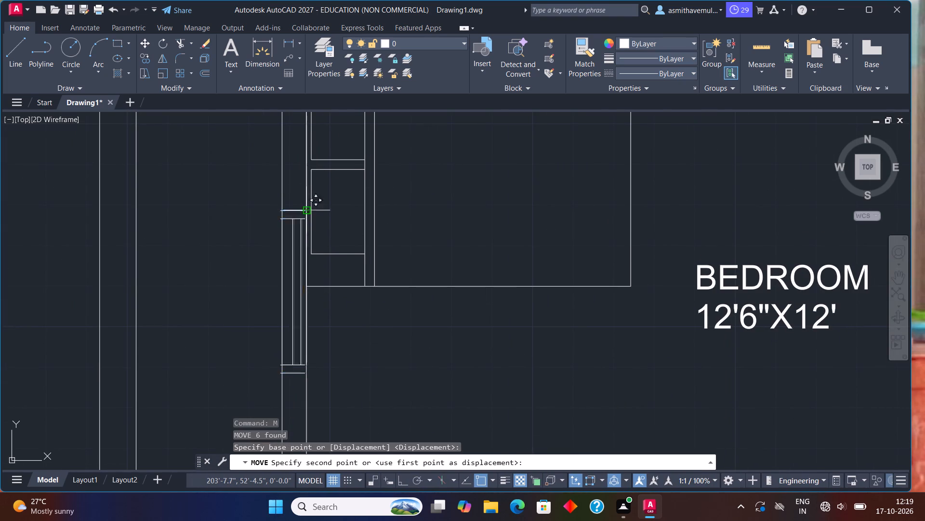
middle_drag(304, 183, 309, 308)
scroll(310, 207, up, 2)
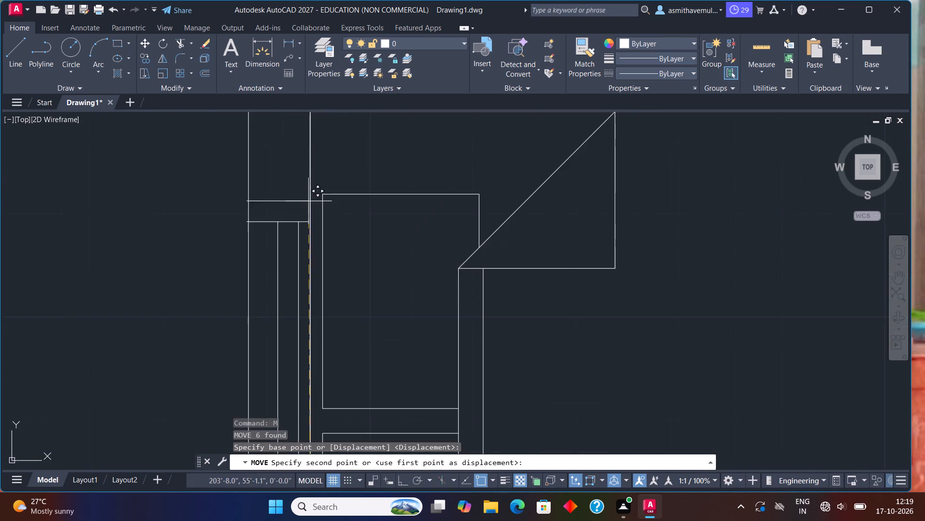
scroll(305, 177, up, 1)
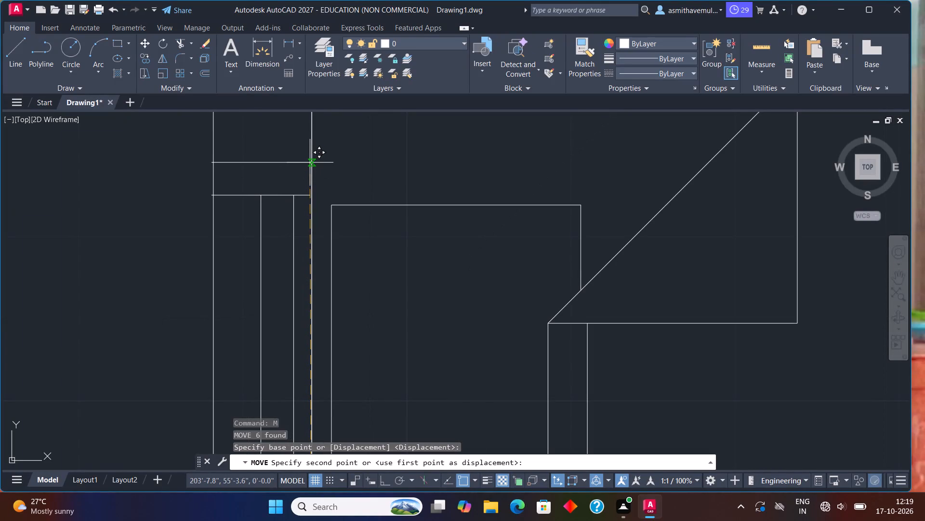
click(311, 159)
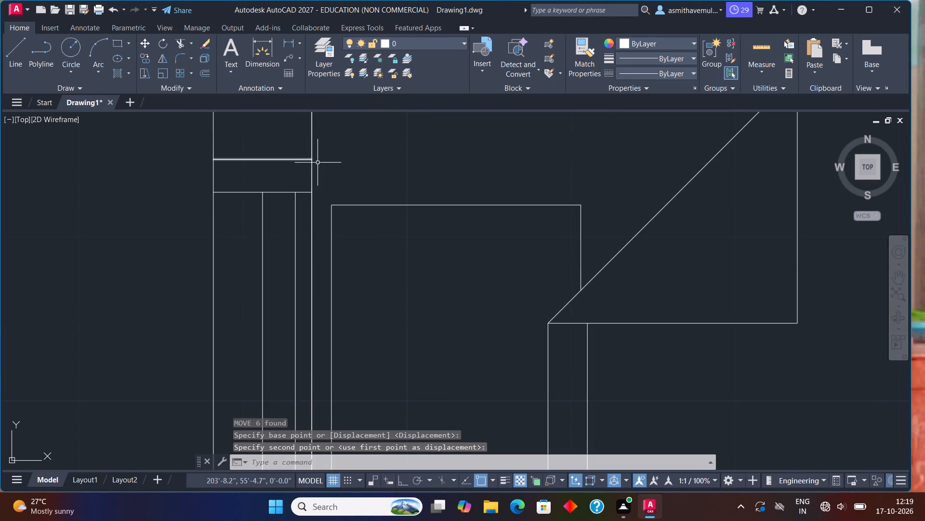
Delete the two leftover wall line segments on both wall faces just south of the relocated bedroom window.
scroll(318, 170, down, 3)
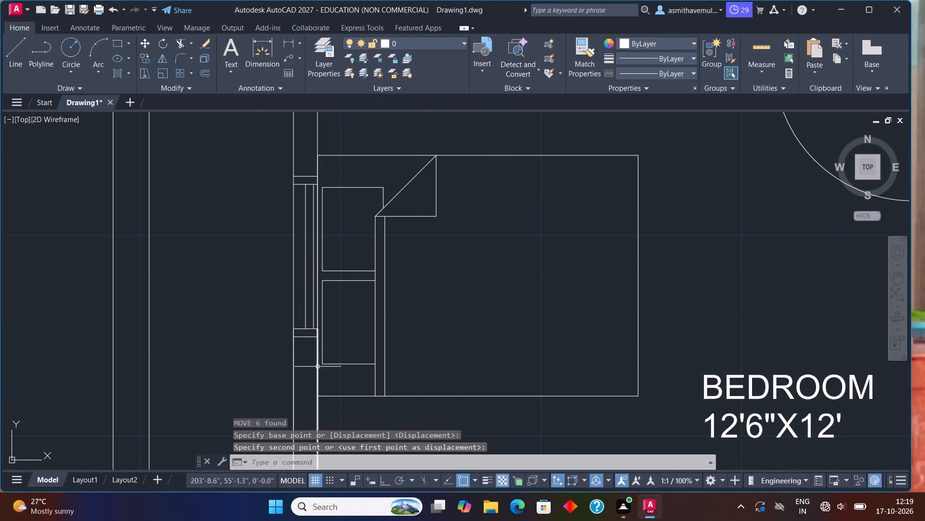
click(317, 367)
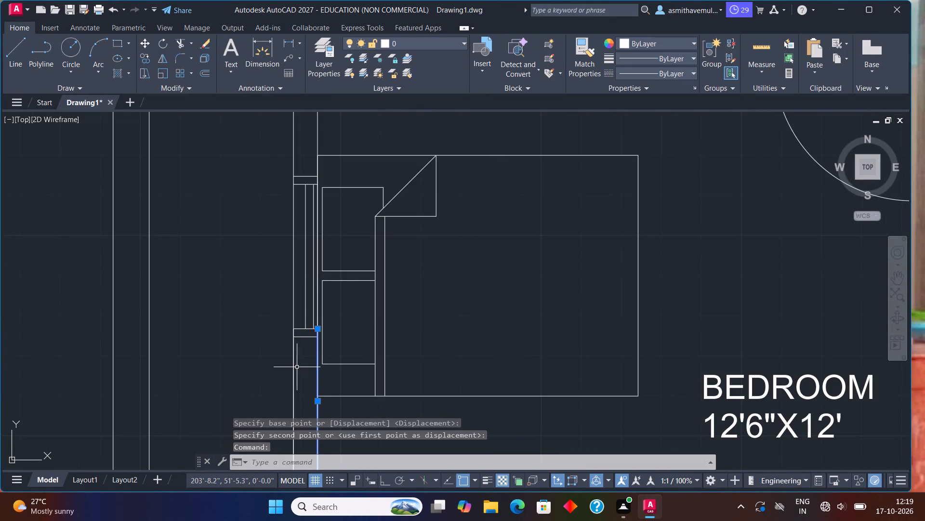
click(292, 363)
key(Delete)
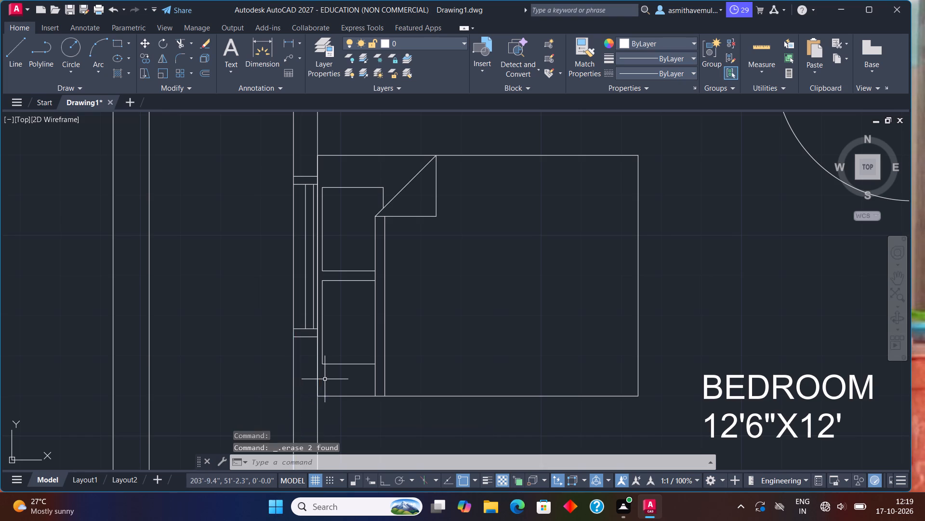
Move the southwest bedroom's two-line label north so it sits beside the bed.
scroll(325, 379, down, 3)
middle_drag(341, 382, 324, 289)
scroll(350, 306, up, 1)
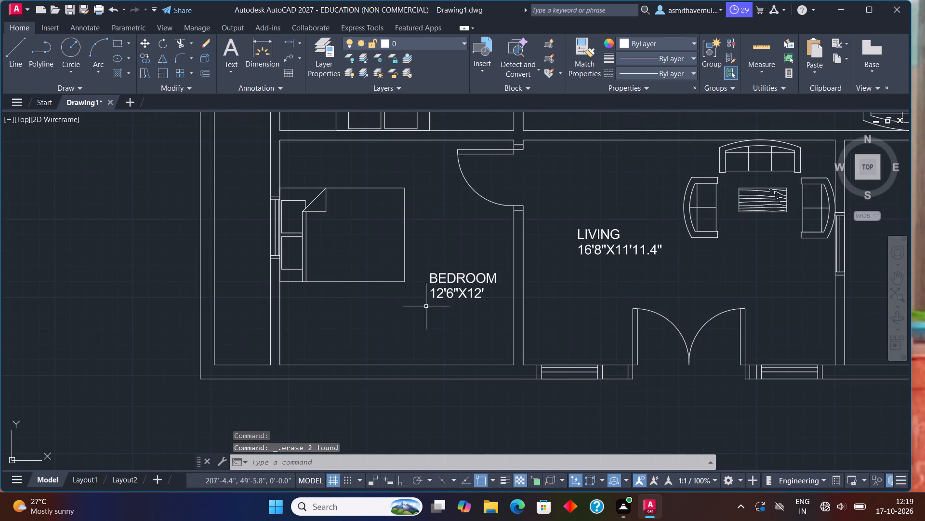
click(439, 297)
click(443, 279)
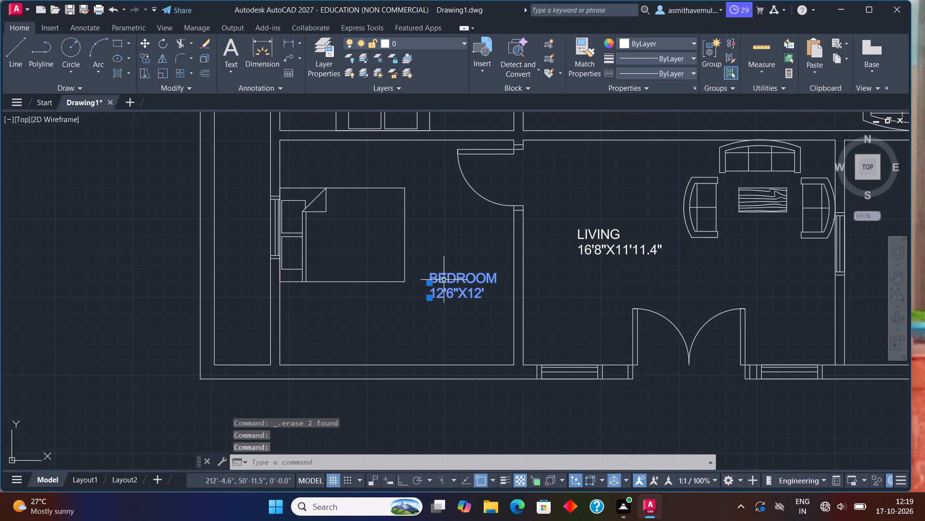
key(m)
key(Return)
click(446, 281)
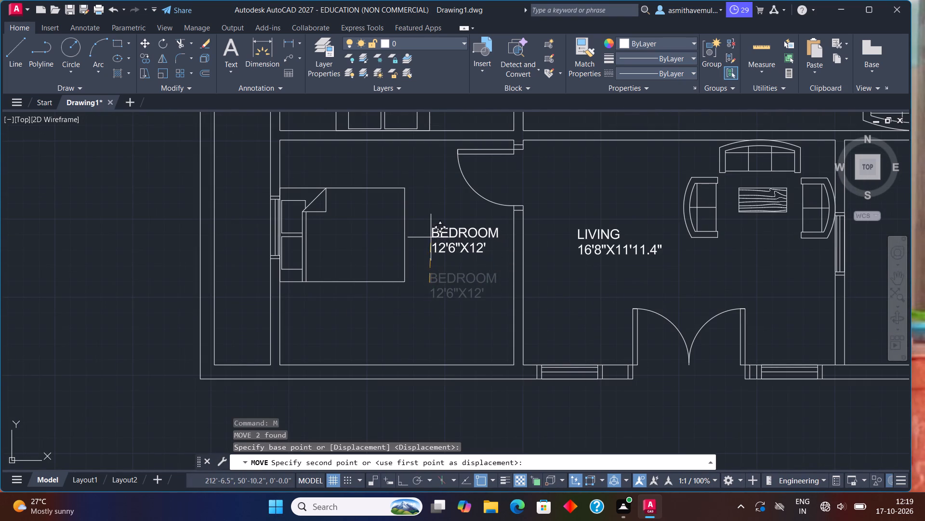
click(431, 237)
With Ortho on, draw a horizontal line from the southwest bedroom's west wall across the living room to the parking area's east inner wall line.
scroll(751, 282, down, 1)
middle_drag(788, 285, 511, 297)
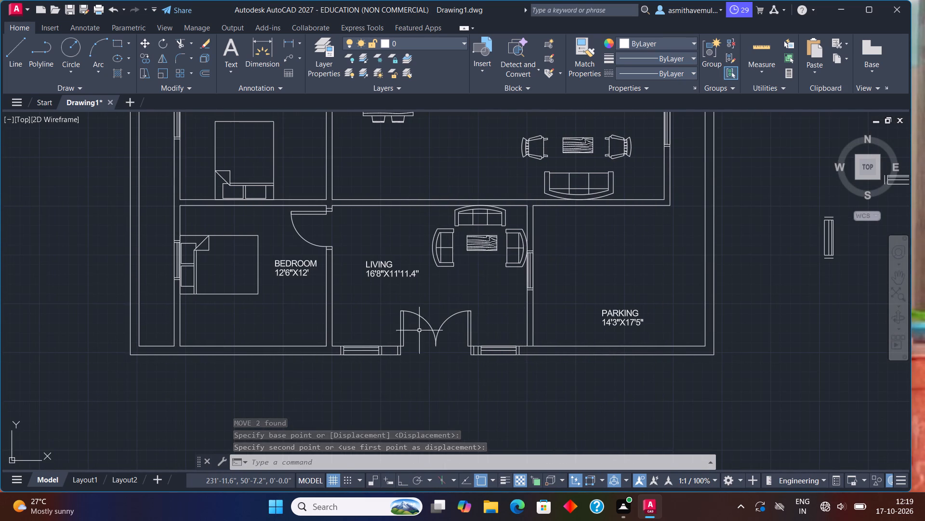
scroll(360, 332, up, 1)
key(l)
key(Return)
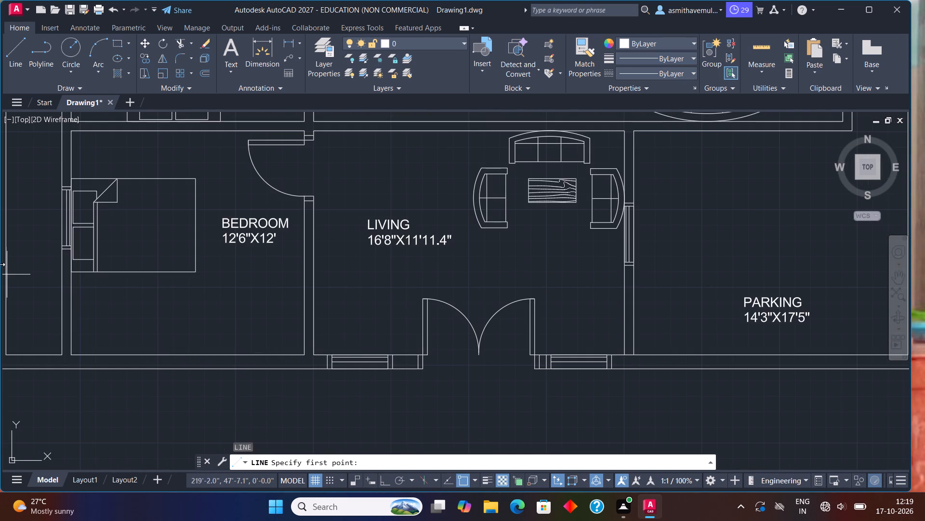
click(62, 301)
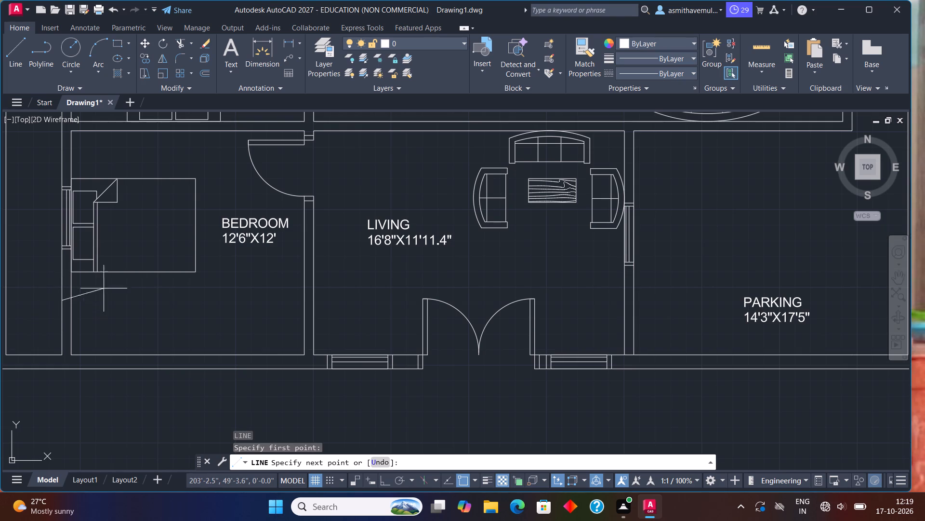
key(F8)
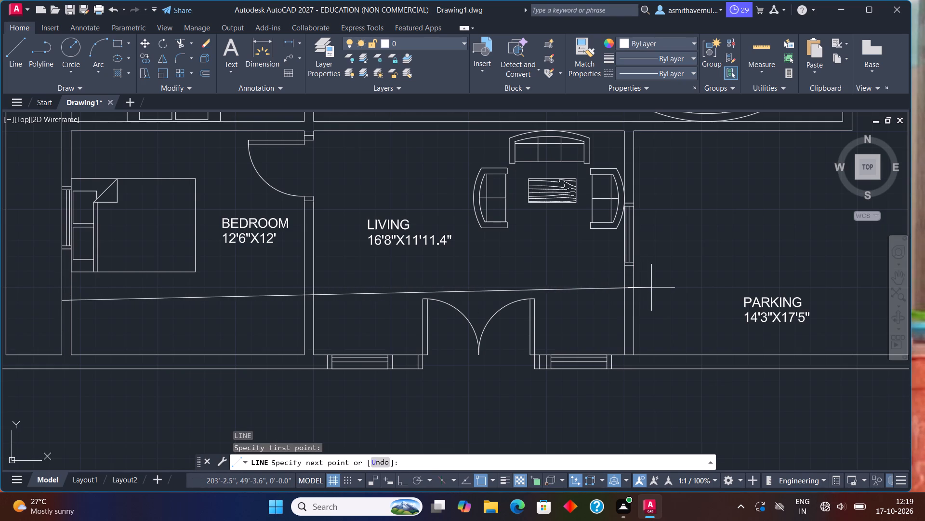
middle_drag(838, 281, 707, 312)
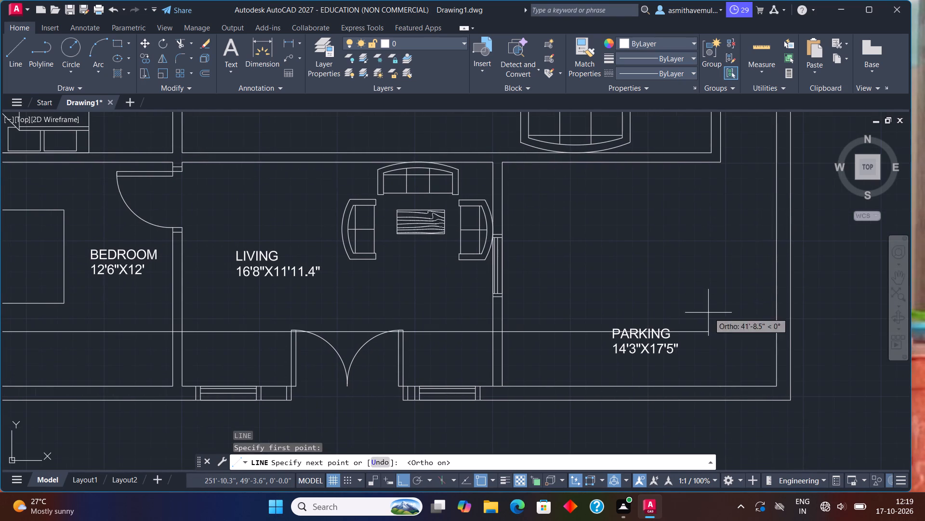
click(777, 329)
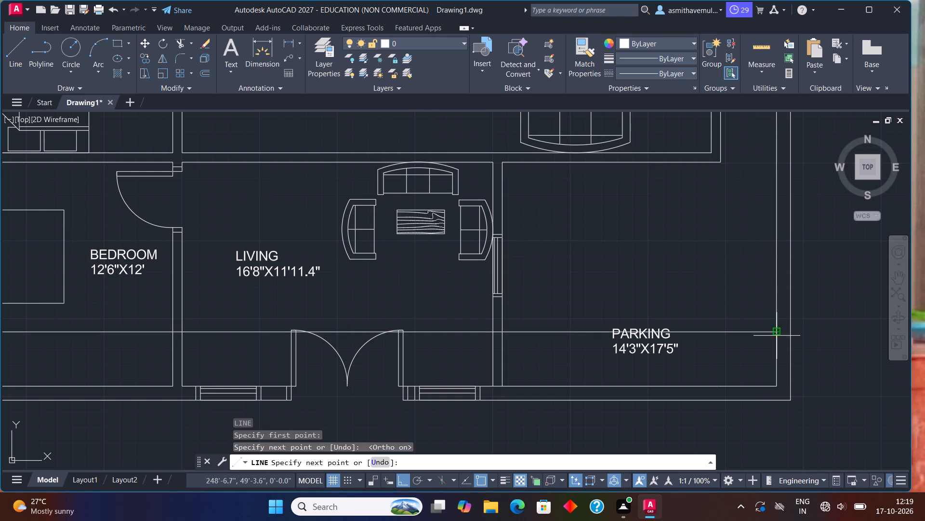
key(Escape)
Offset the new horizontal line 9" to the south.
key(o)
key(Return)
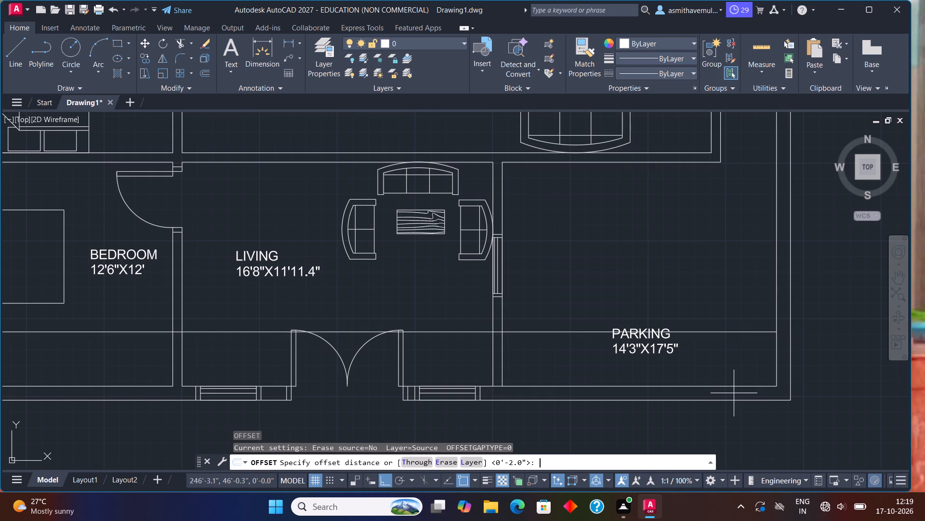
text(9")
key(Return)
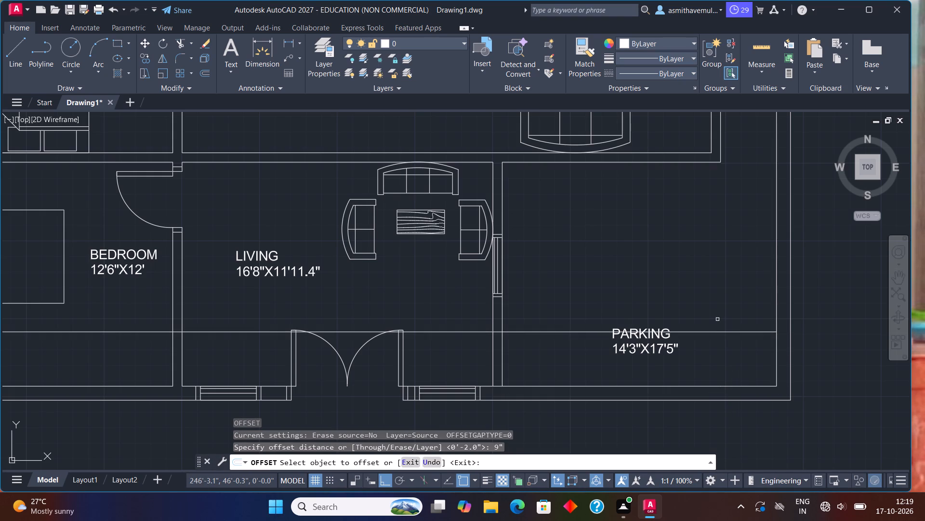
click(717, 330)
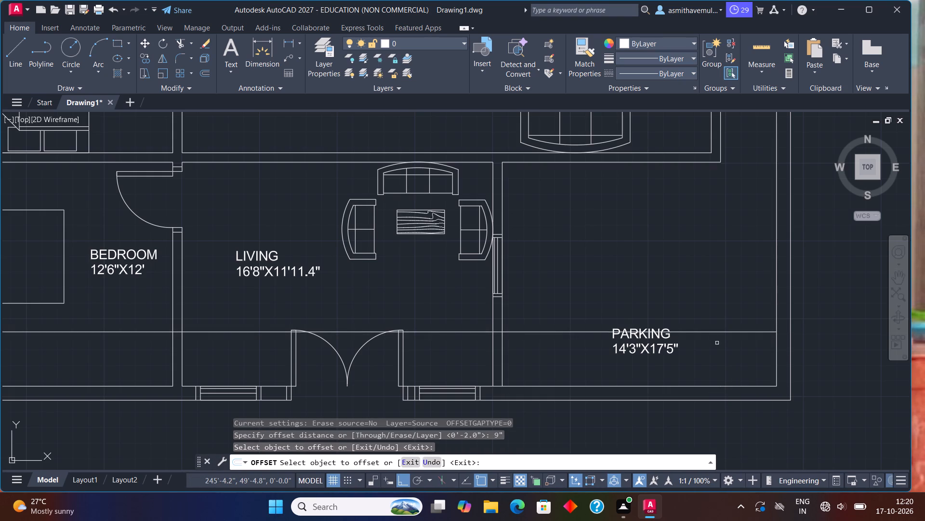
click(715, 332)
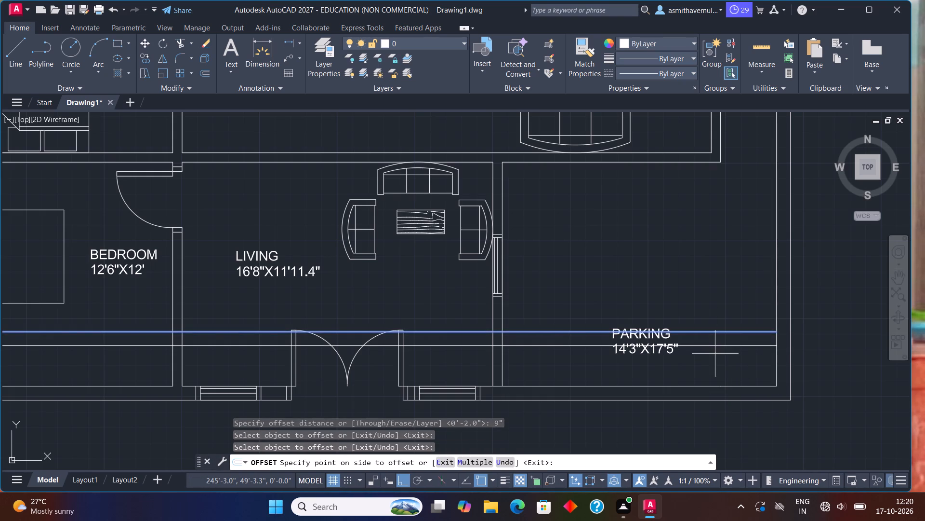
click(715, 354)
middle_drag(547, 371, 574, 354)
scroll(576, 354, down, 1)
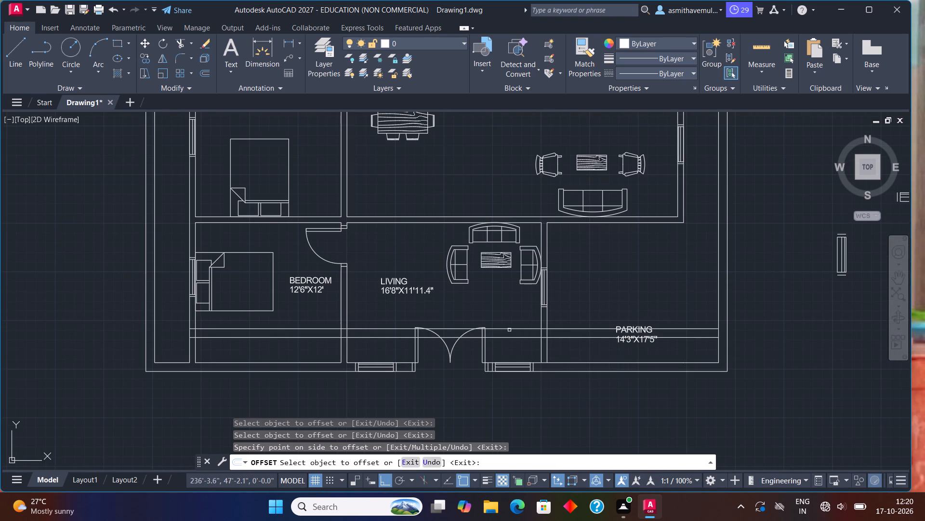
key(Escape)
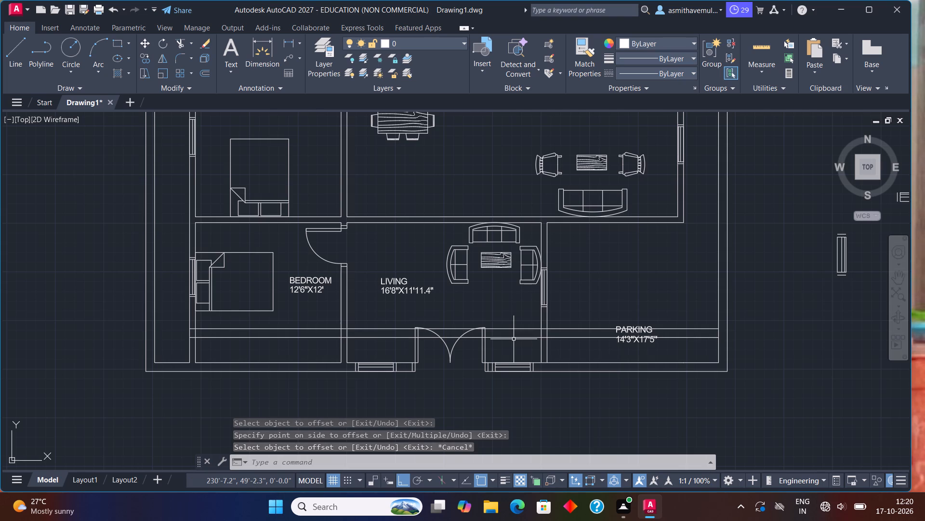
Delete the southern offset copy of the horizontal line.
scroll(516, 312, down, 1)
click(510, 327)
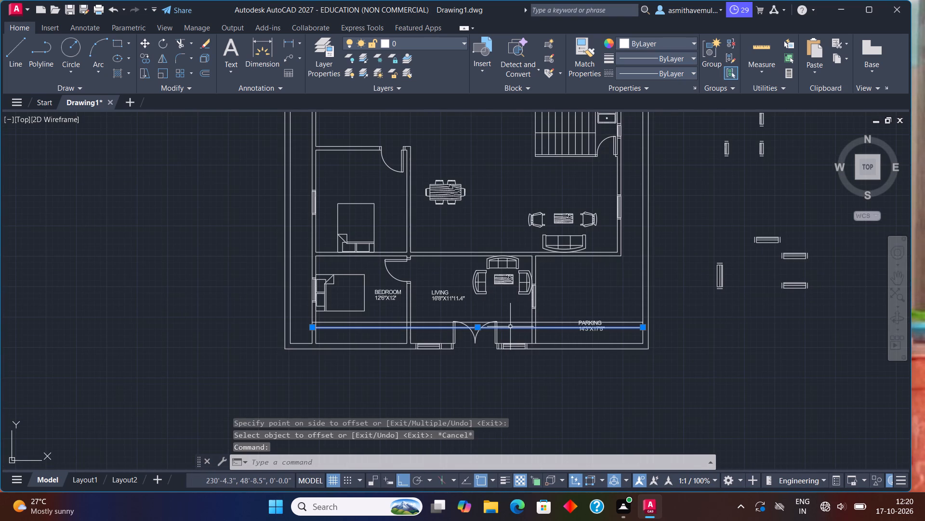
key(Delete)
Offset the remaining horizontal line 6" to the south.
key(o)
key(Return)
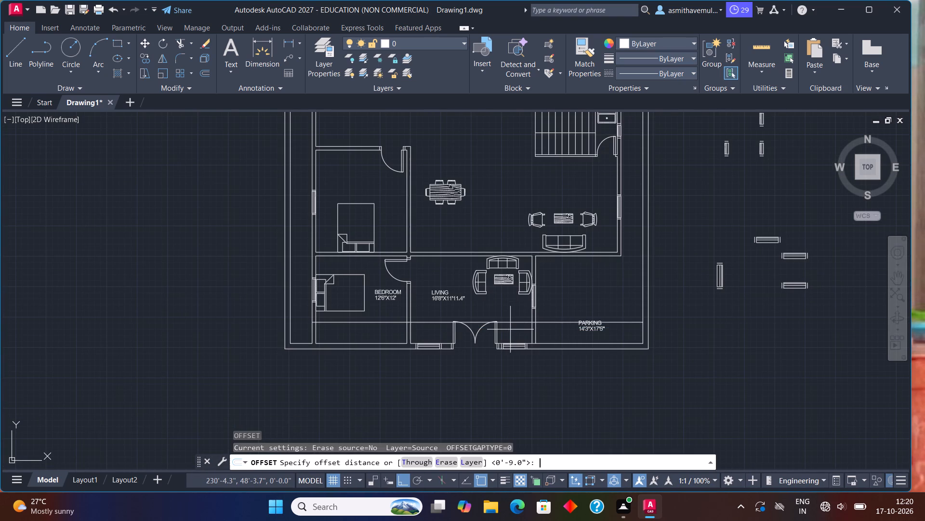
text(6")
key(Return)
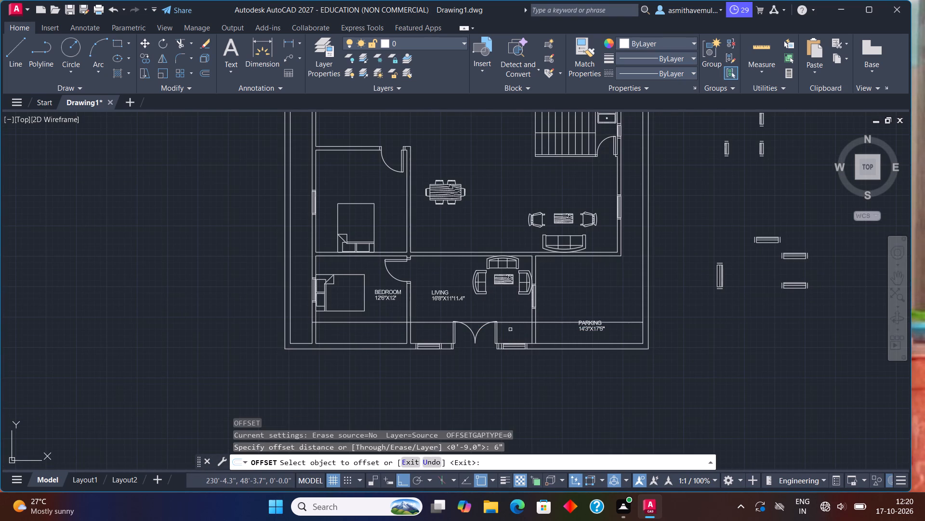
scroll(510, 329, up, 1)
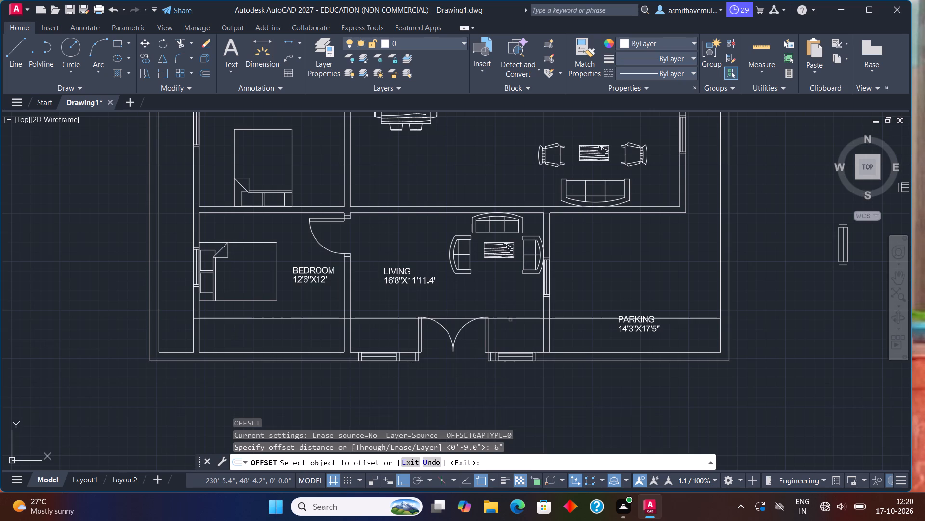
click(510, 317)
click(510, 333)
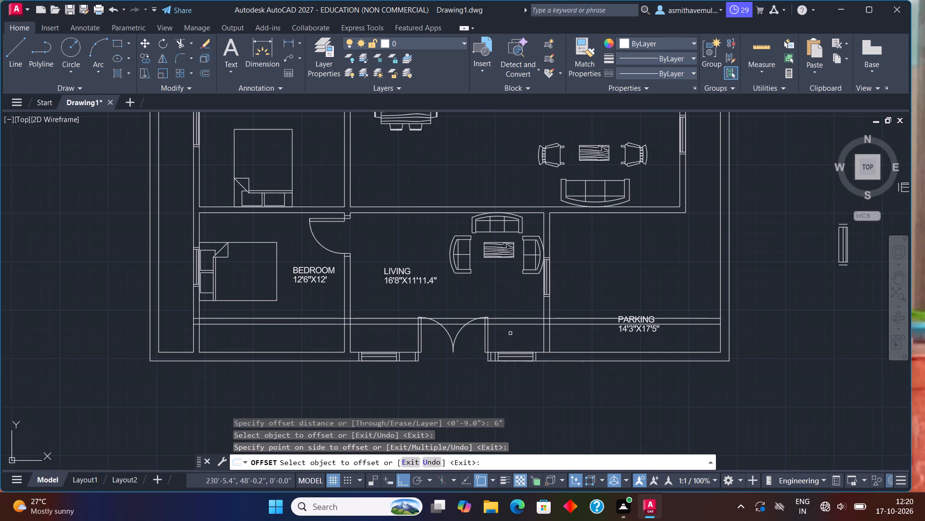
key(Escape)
Trim the entrance double door's swing arcs and east leaf lines south of the lower horizontal line.
text(TRIM)
key(Return)
drag(499, 337, 449, 351)
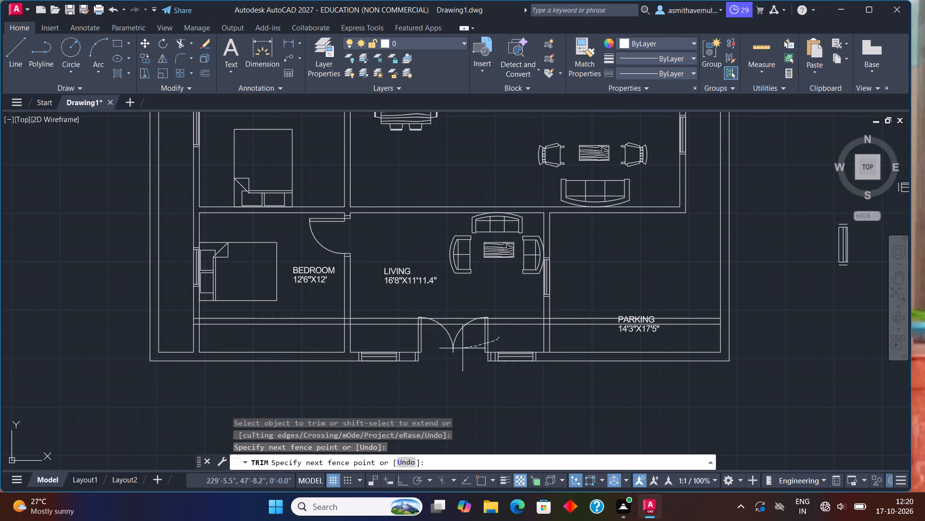
drag(449, 351, 409, 335)
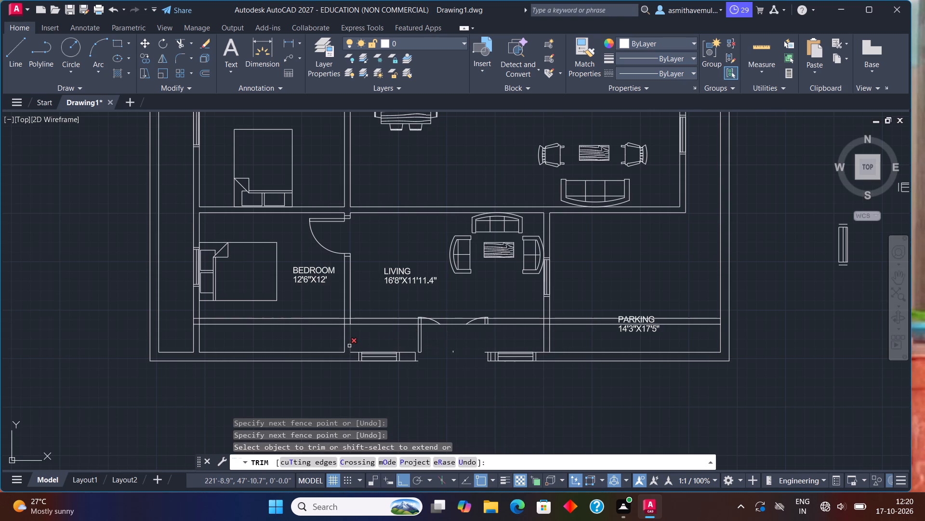
scroll(349, 346, up, 1)
key(Escape)
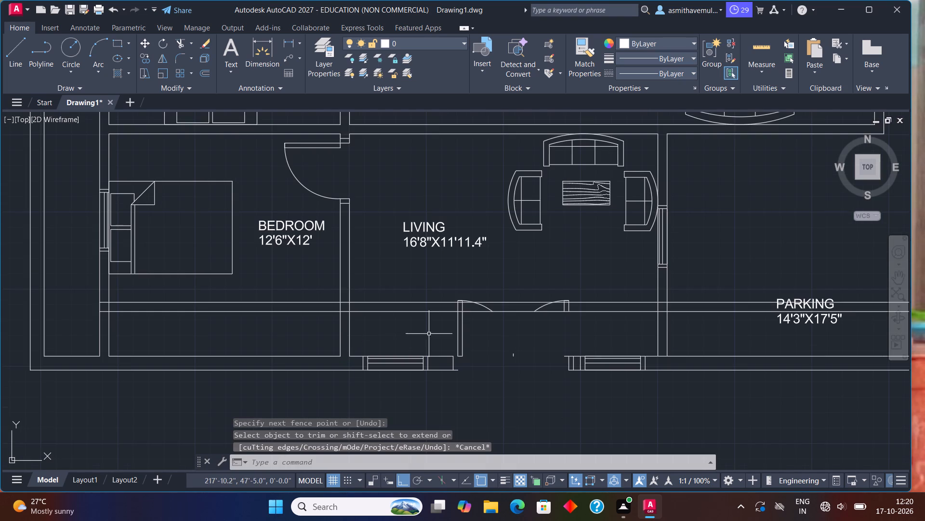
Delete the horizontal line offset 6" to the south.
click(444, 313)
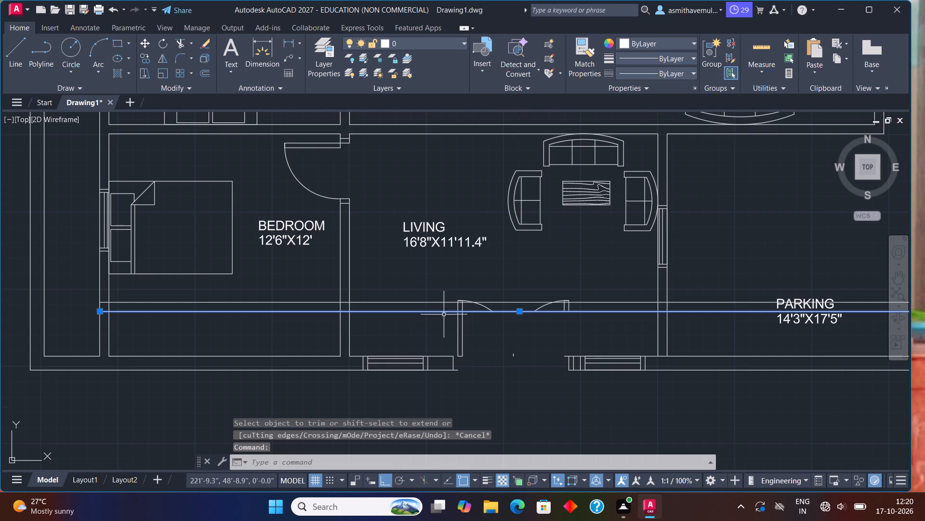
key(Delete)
Offset the horizontal line 9" to the south to form the second face of the new front wall.
key(o)
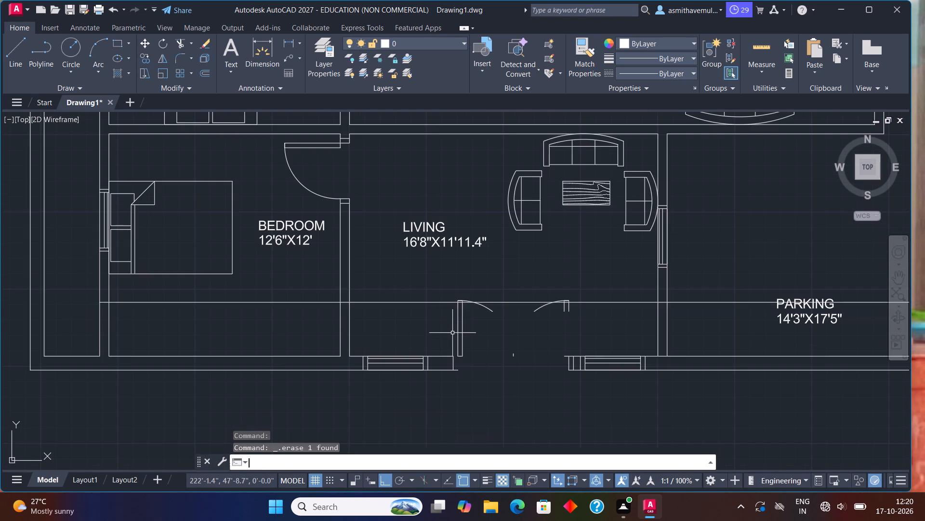
key(Return)
text(9")
key(Return)
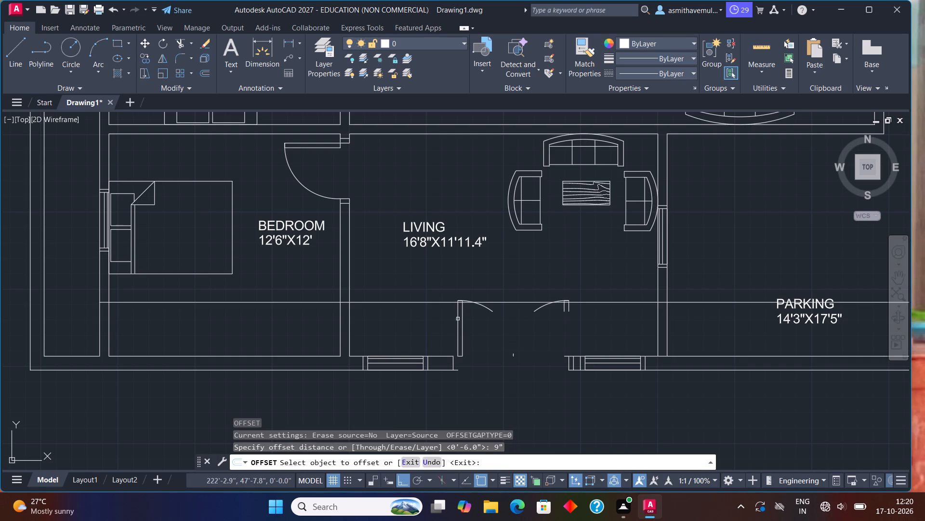
click(503, 302)
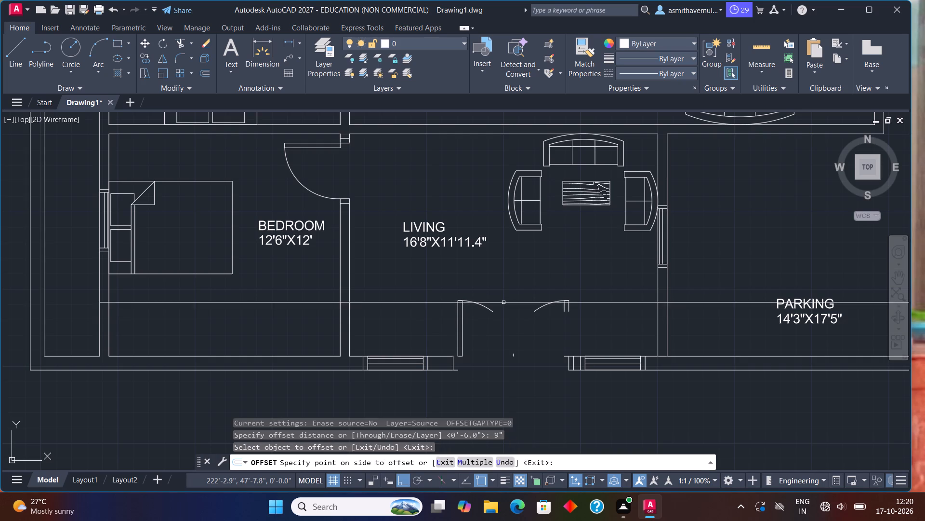
click(503, 318)
key(Escape)
Trim the southwest bedroom's west wall and the bedroom–living partition back to the new front wall's lower line.
text(TRIM)
key(Return)
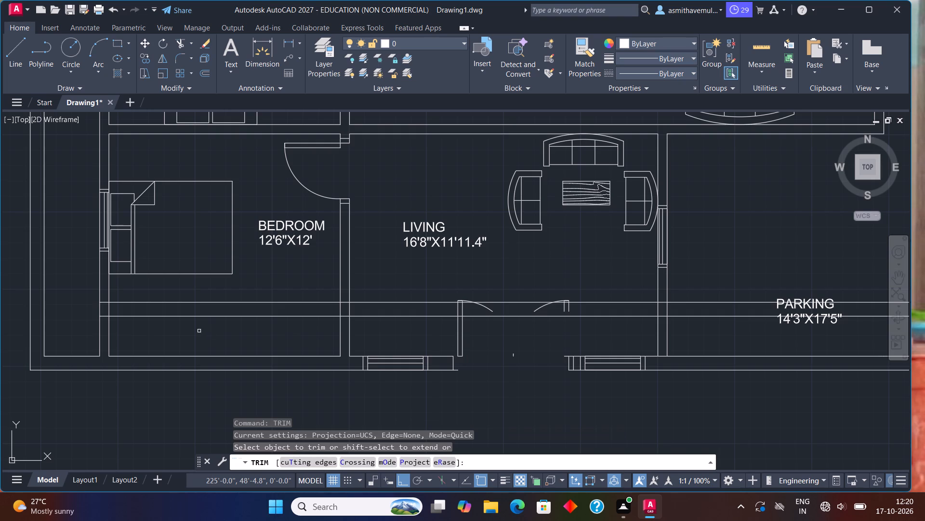
drag(132, 344, 43, 344)
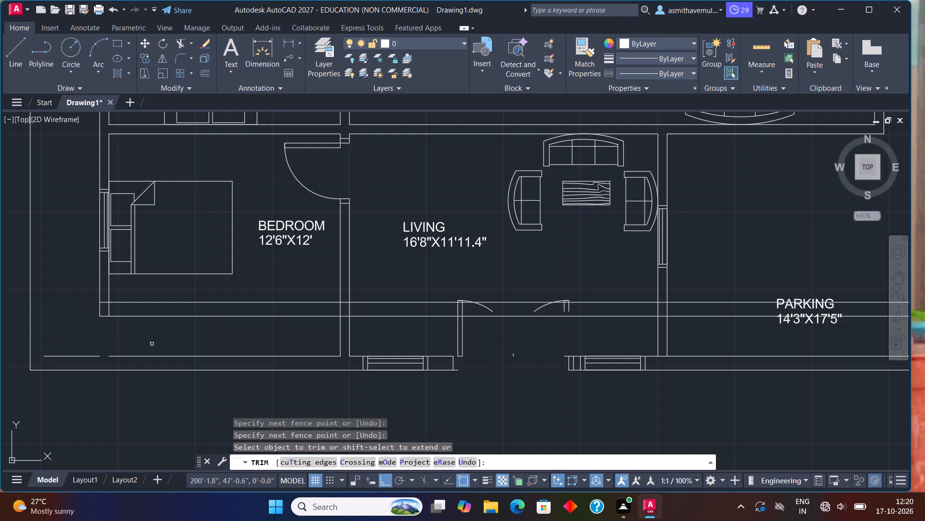
key(ctrl+z)
drag(124, 342, 96, 342)
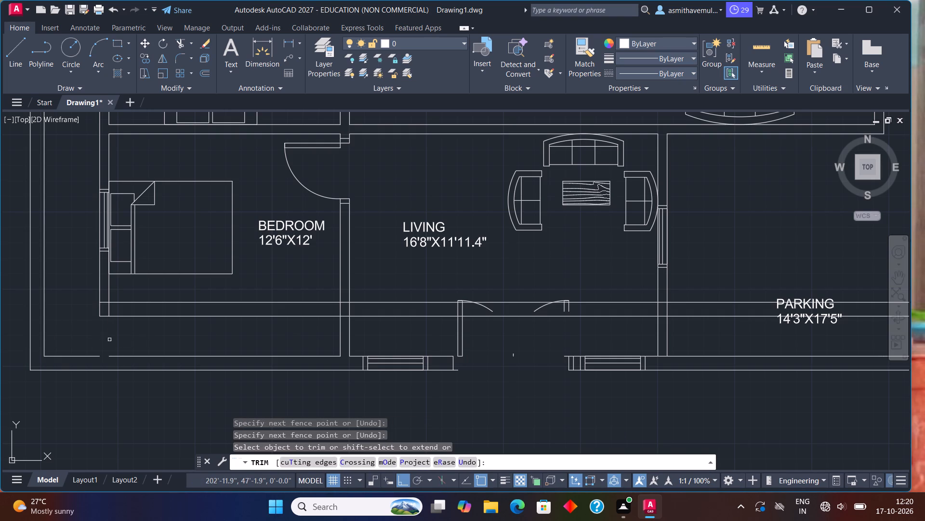
scroll(182, 340, up, 1)
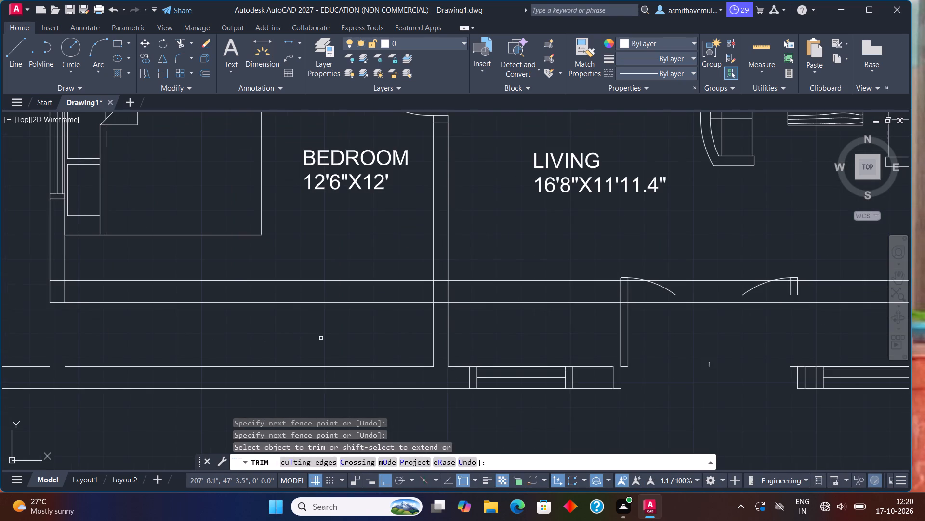
drag(363, 338, 485, 328)
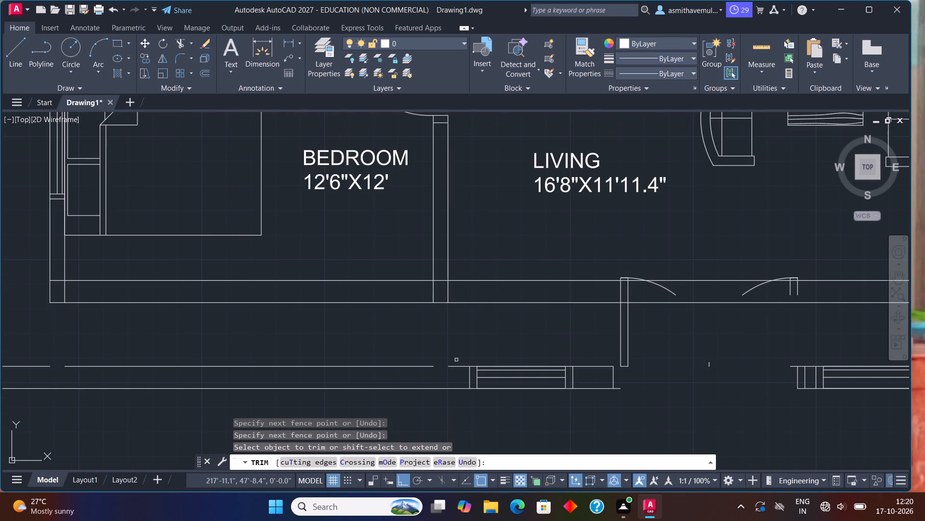
Extend the old south wall's inner line to close the gaps left by the trimmed west wall and partition.
shift+click(425, 367)
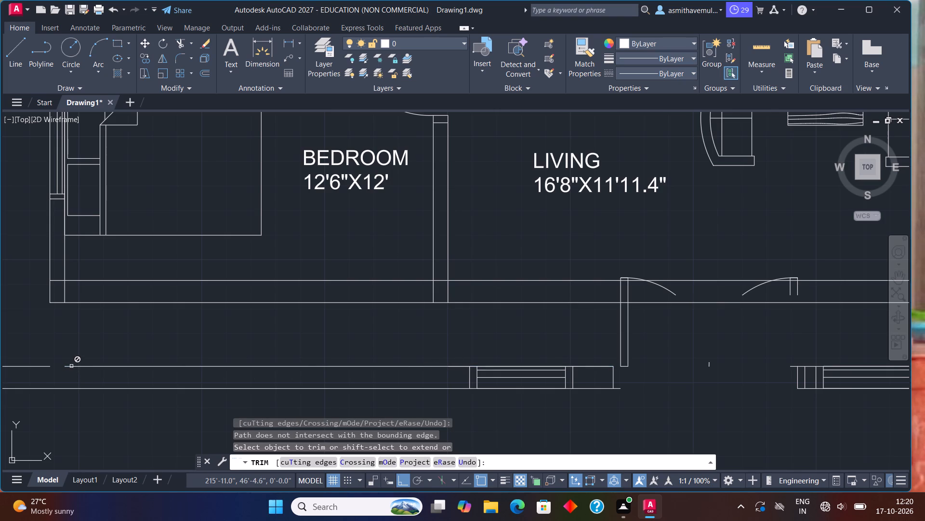
shift+click(38, 366)
Trim the entrance door's west leaf lines south of the new front wall's lower line.
drag(636, 315, 522, 340)
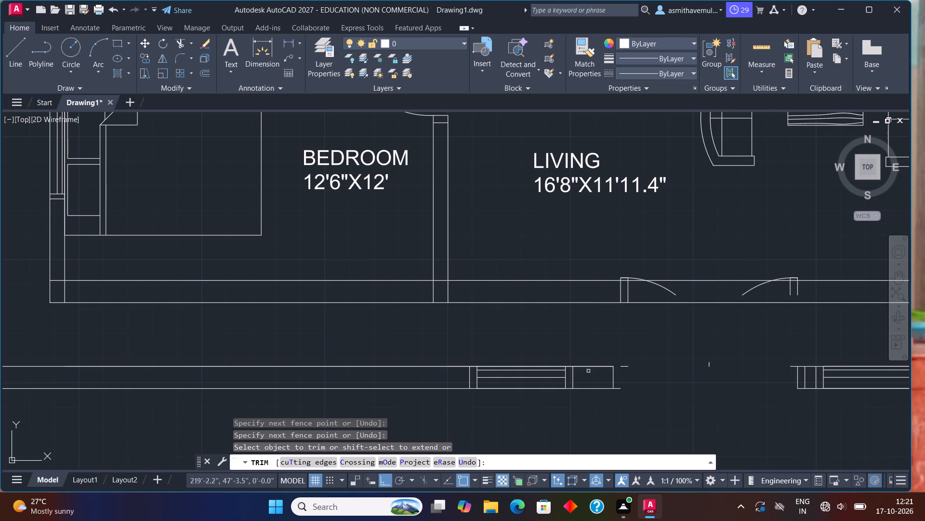
click(626, 368)
Extend the old south wall's inner and outer lines eastward across the entrance opening.
scroll(626, 368, up, 1)
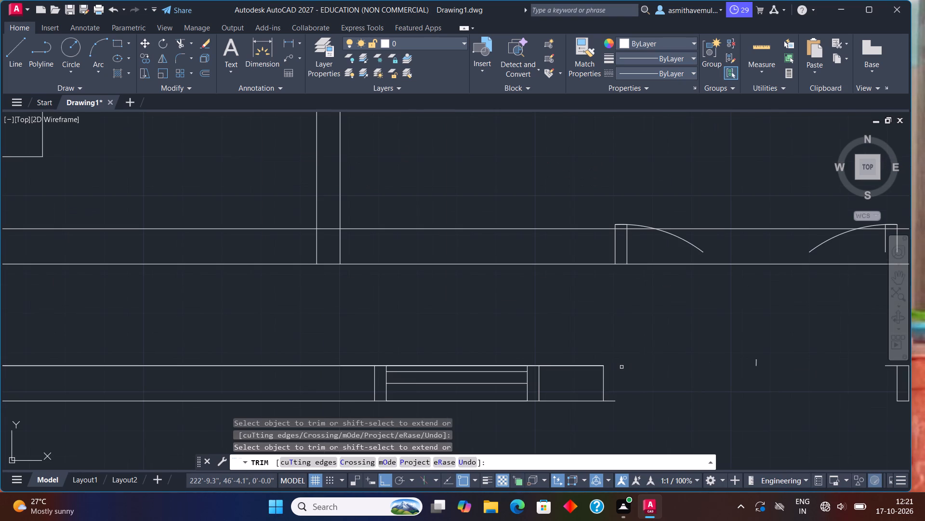
shift+click(593, 366)
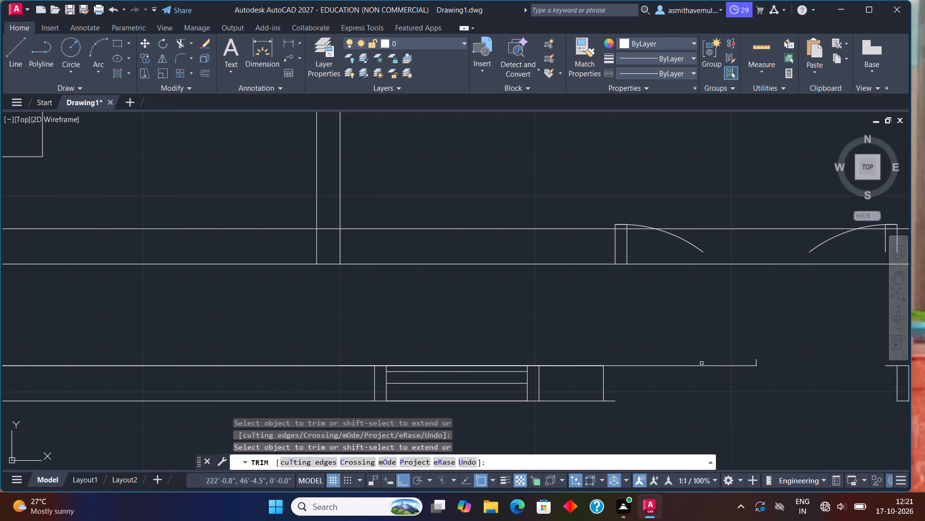
shift+middle_drag(701, 363, 607, 370)
shift+scroll(629, 374, down, 1)
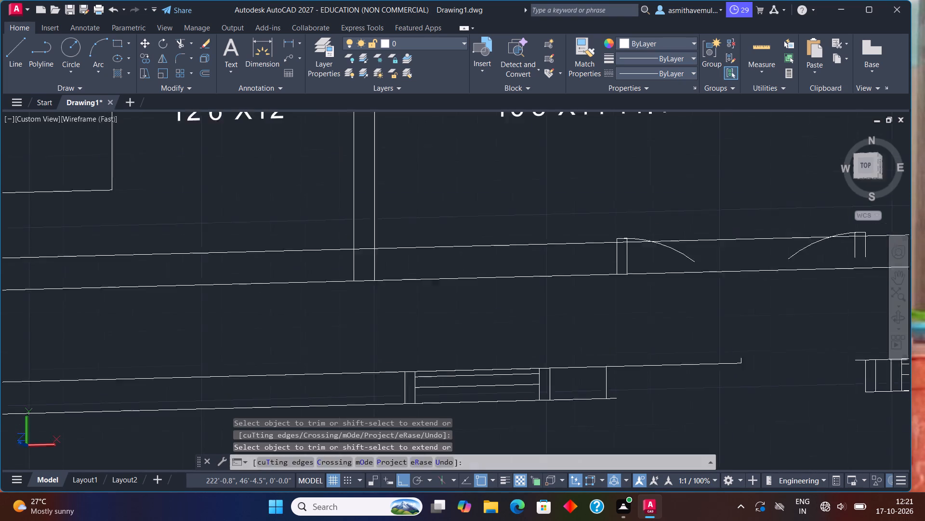
shift+scroll(627, 385, down, 1)
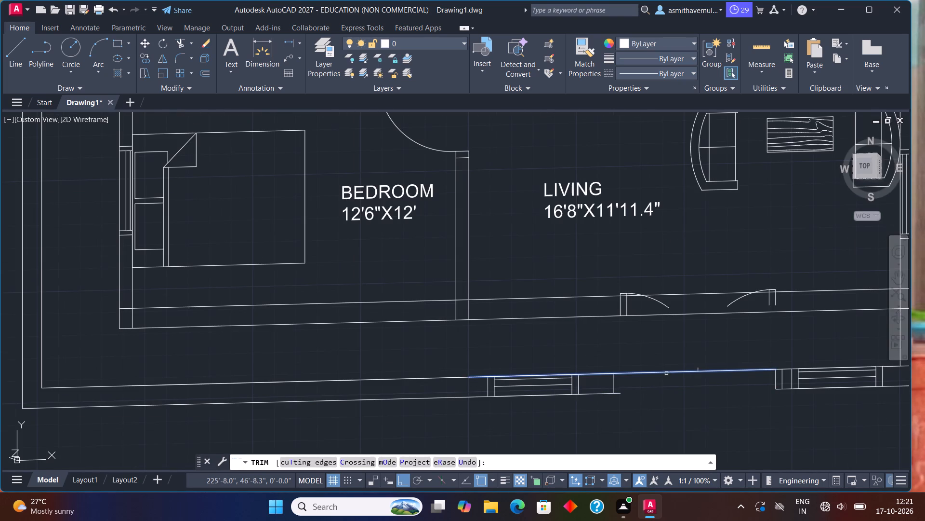
shift+click(666, 373)
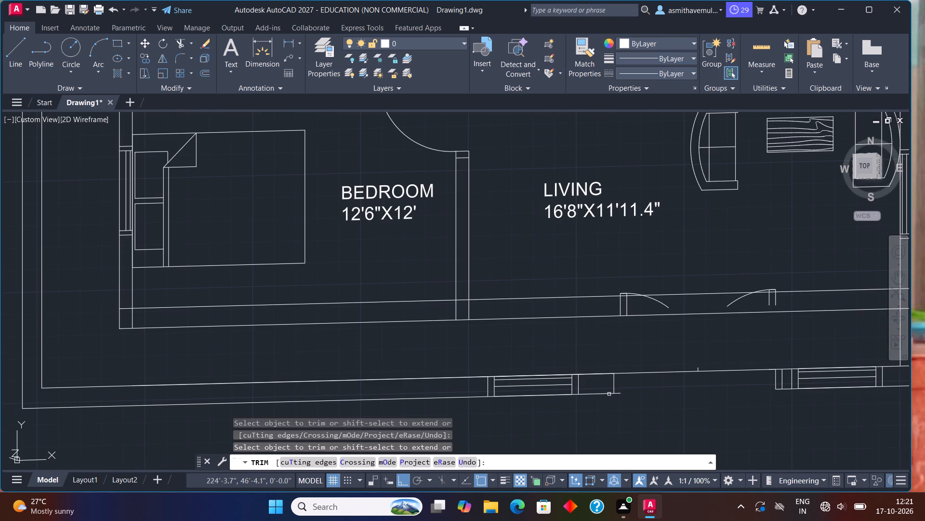
shift+click(607, 393)
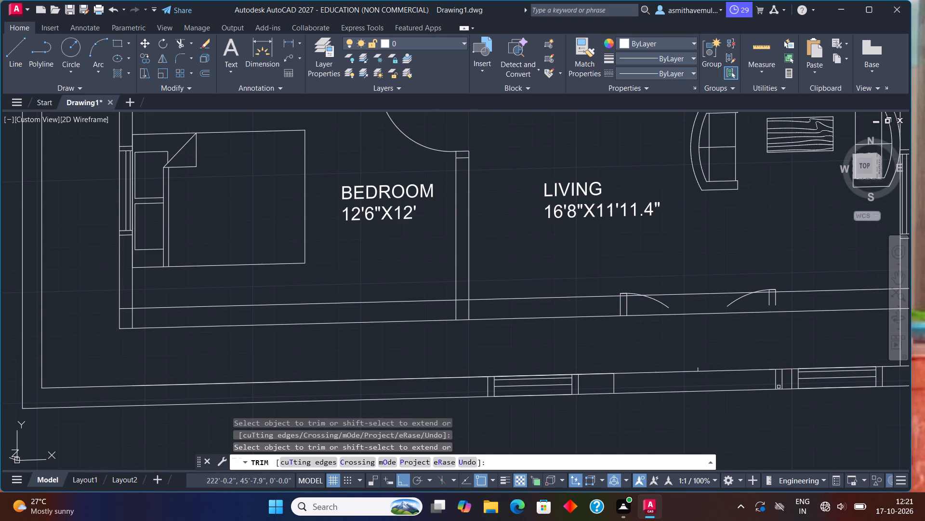
Trim the leftover entrance jamb lines and the stray mark from the old south wall between its two windows.
scroll(778, 388, up, 1)
drag(779, 376, 688, 388)
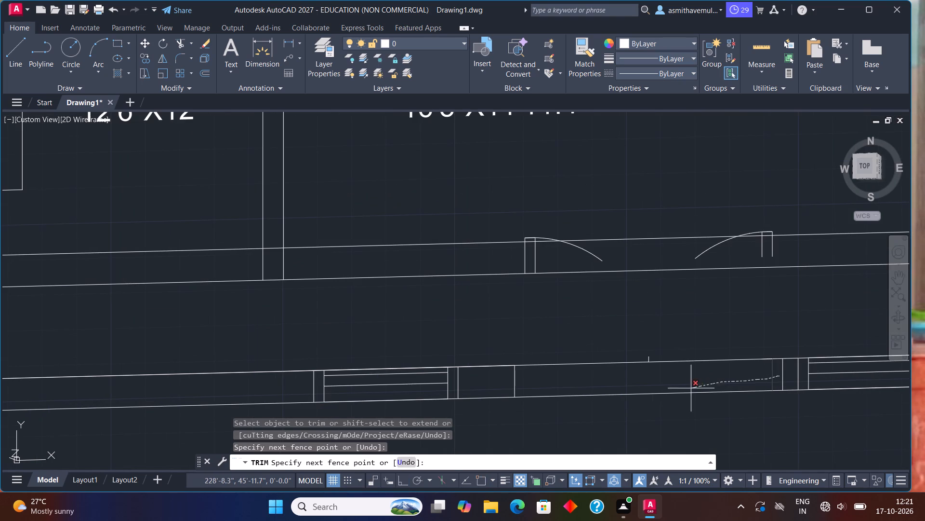
drag(688, 388, 687, 389)
drag(788, 368, 723, 387)
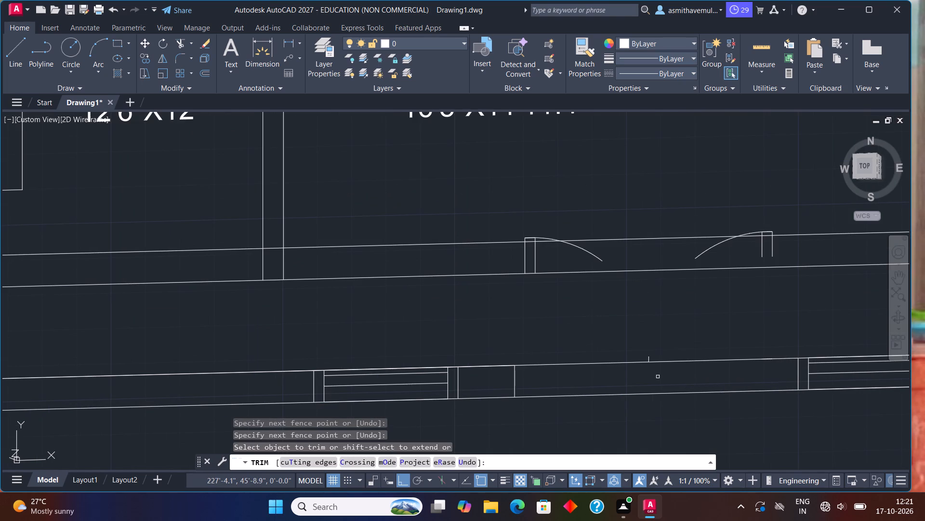
scroll(641, 372, up, 1)
click(651, 351)
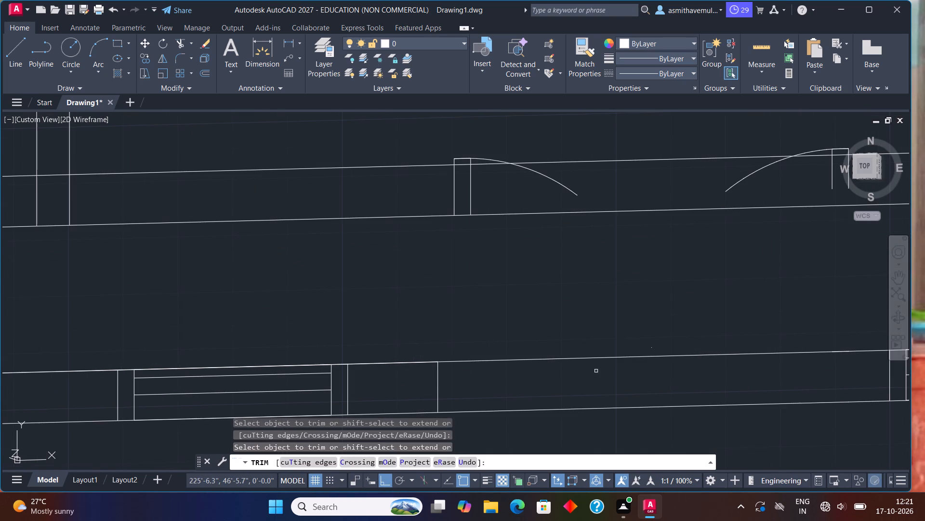
drag(488, 391, 421, 396)
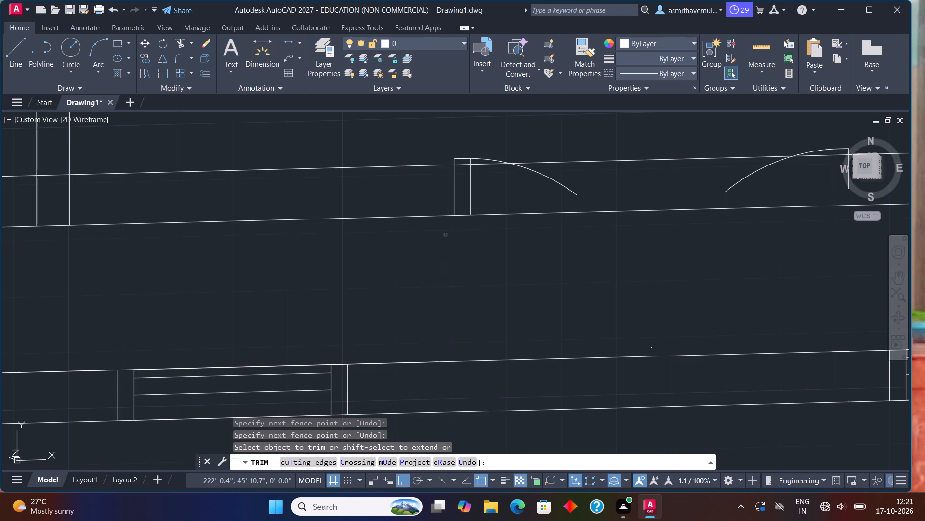
Trim away all remaining lines and the swing arc of the entrance door's west leaf at the new front wall.
drag(436, 192, 535, 179)
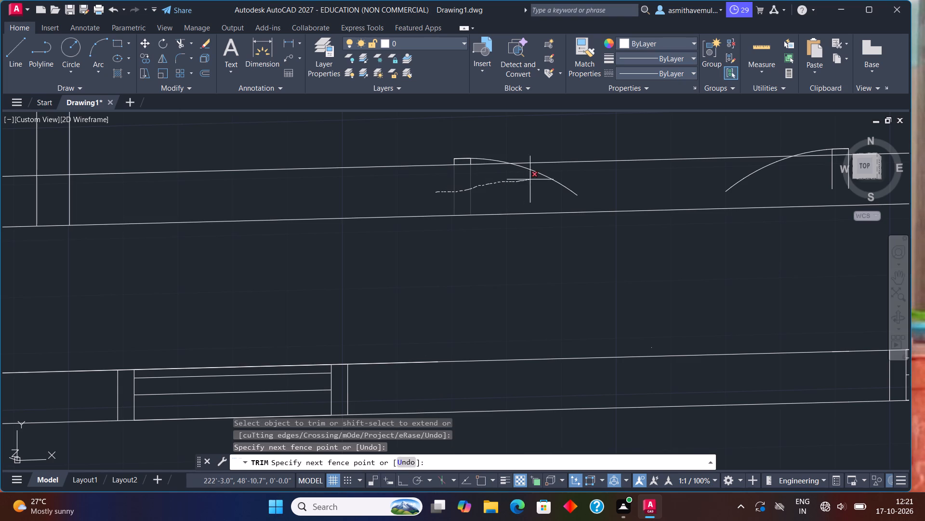
drag(535, 179, 577, 172)
scroll(448, 166, up, 1)
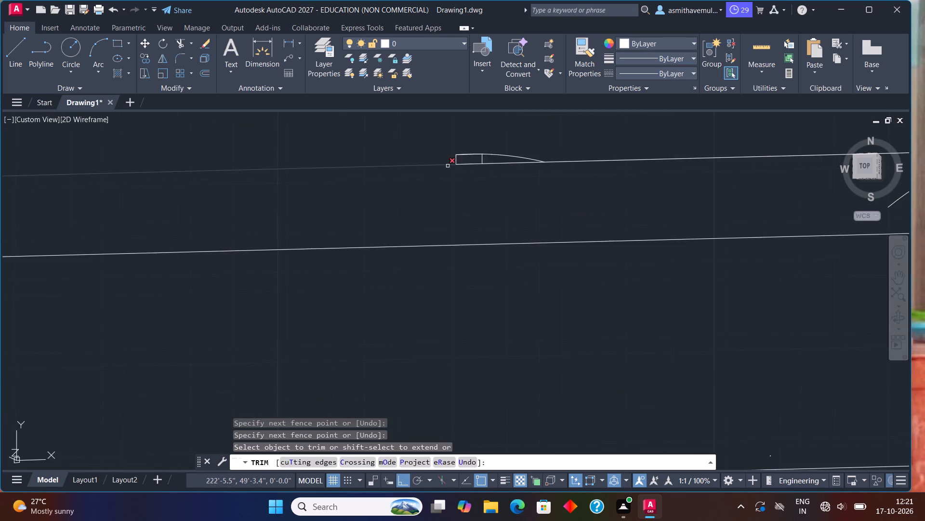
scroll(448, 166, up, 2)
click(460, 147)
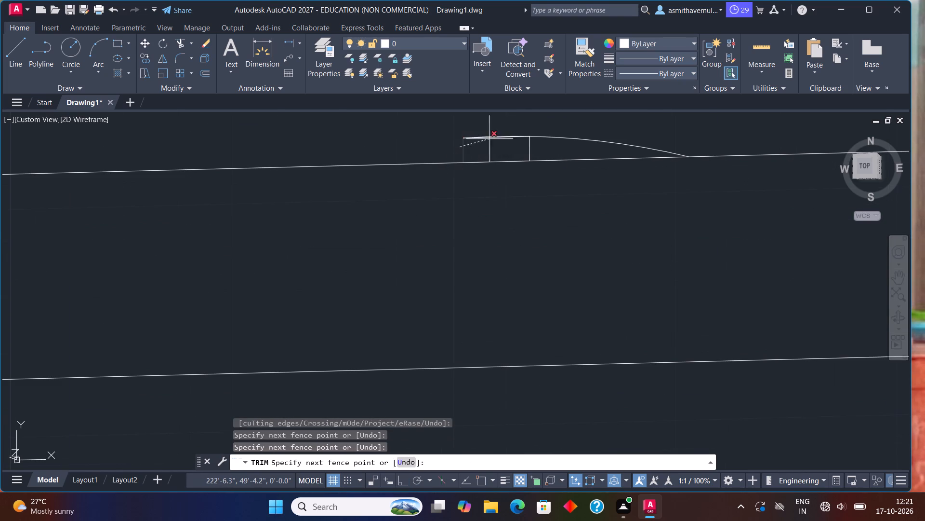
click(527, 131)
drag(521, 146, 576, 136)
scroll(583, 151, down, 1)
scroll(602, 188, down, 2)
scroll(635, 223, down, 1)
Trim away all remaining lines and the swing arc of the entrance door's east leaf at the new front wall.
middle_drag(705, 262, 529, 298)
middle_drag(642, 239, 640, 238)
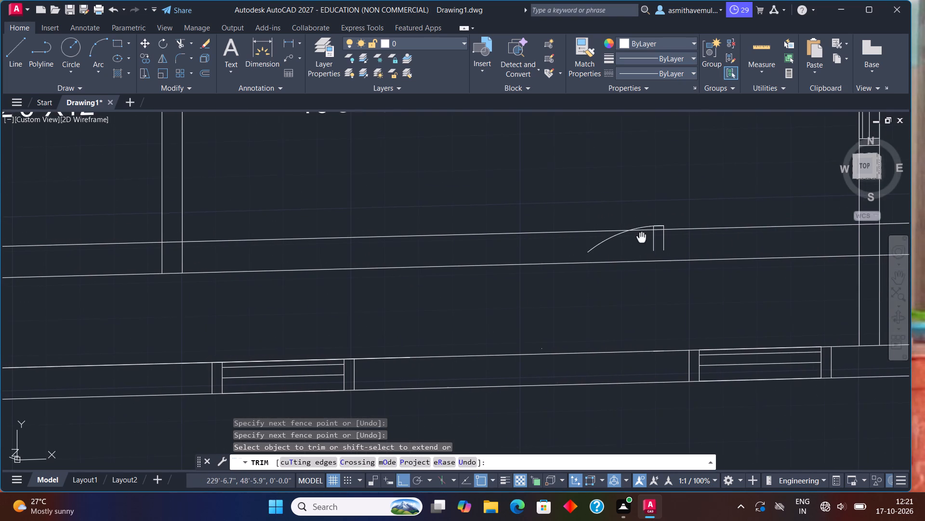
middle_drag(640, 238, 440, 272)
scroll(441, 277, up, 1)
drag(521, 270, 453, 278)
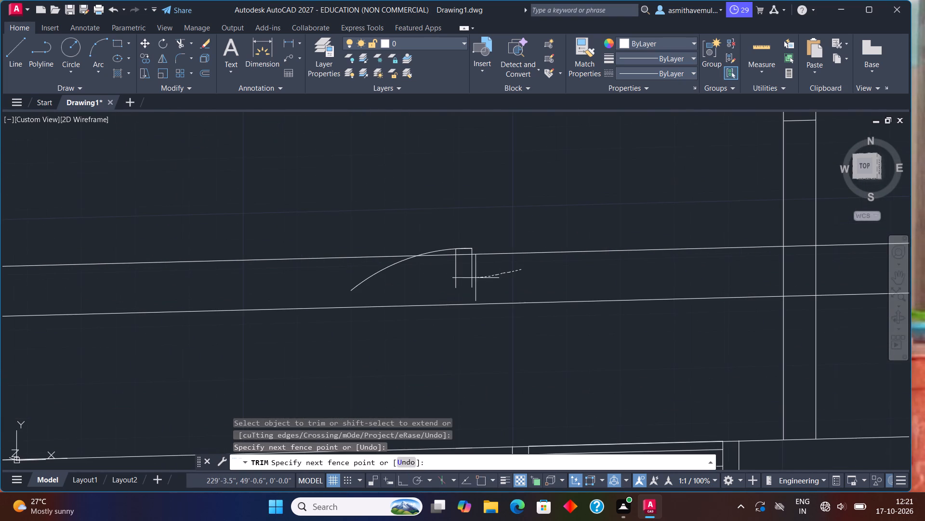
drag(453, 278, 331, 268)
scroll(444, 253, up, 2)
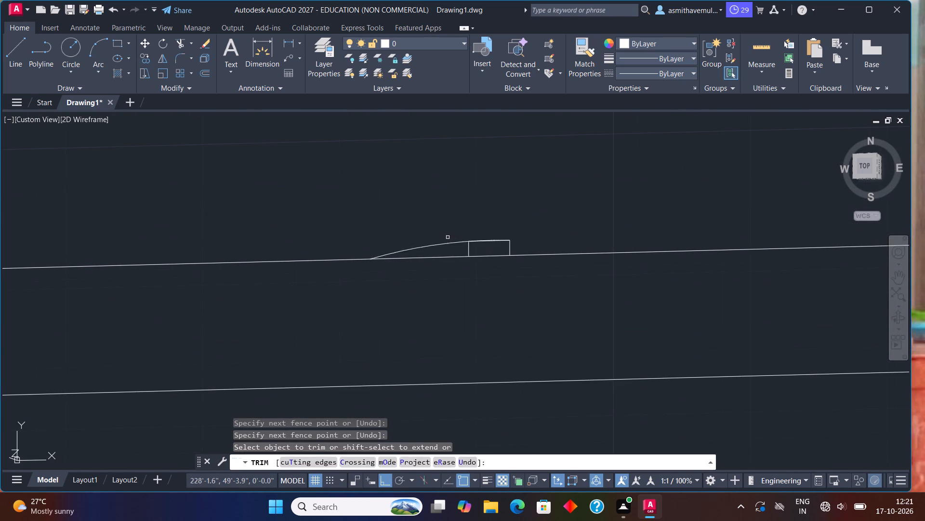
drag(448, 236, 513, 244)
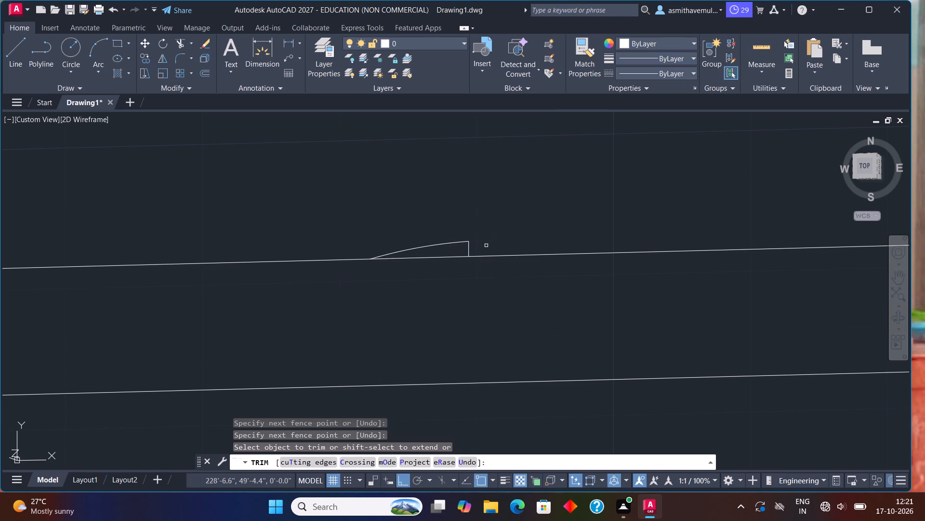
drag(485, 246, 438, 240)
Trim the living room's east wall back to the new front wall's lower line.
scroll(437, 241, down, 3)
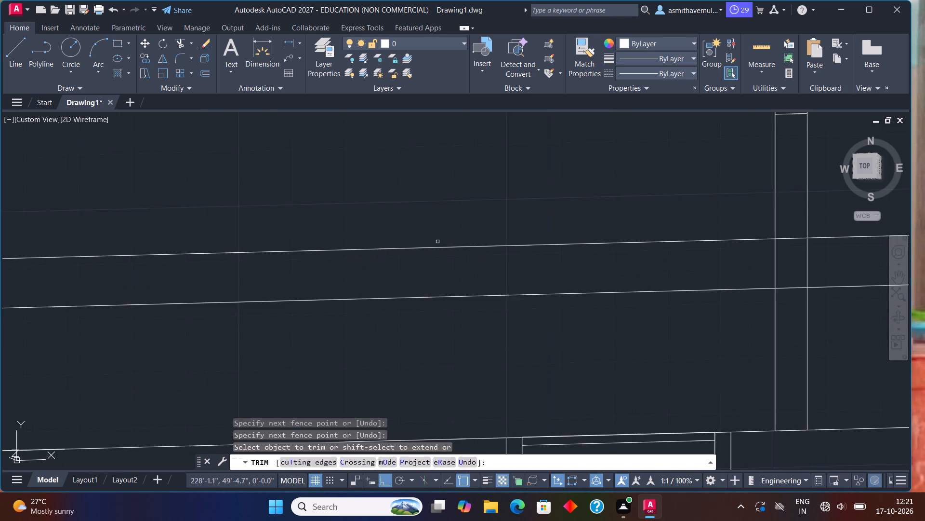
scroll(437, 242, down, 2)
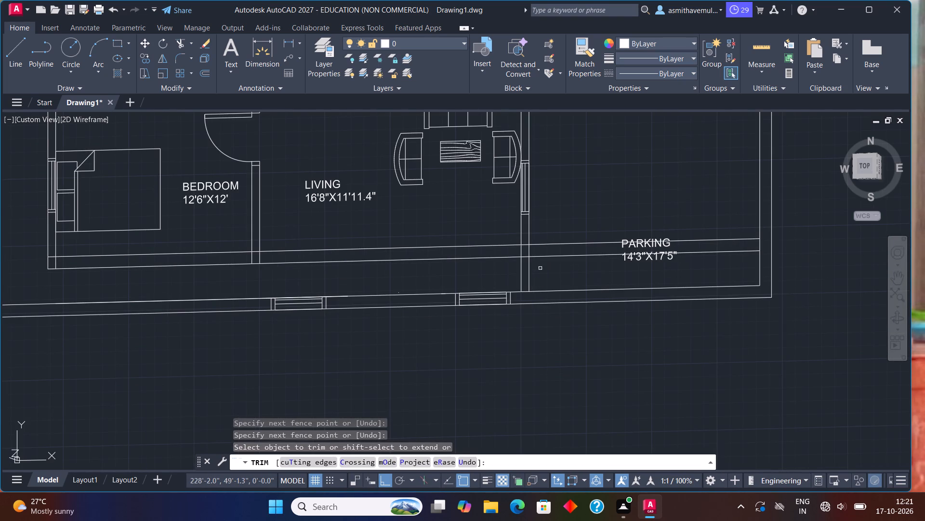
drag(537, 272, 487, 278)
Trim the new front wall's two lines out of the parking area, including the pieces crossing the PARKING label.
drag(556, 260, 560, 208)
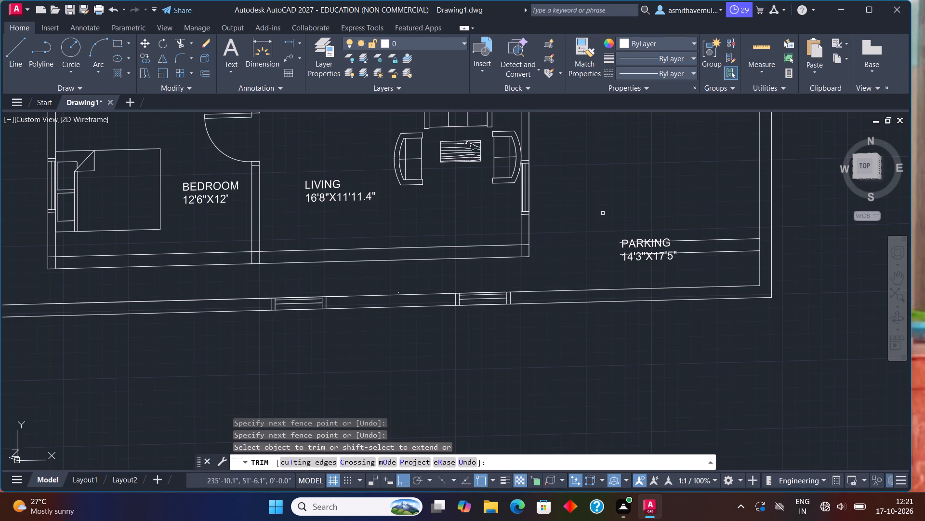
drag(688, 266, 686, 222)
scroll(657, 247, up, 1)
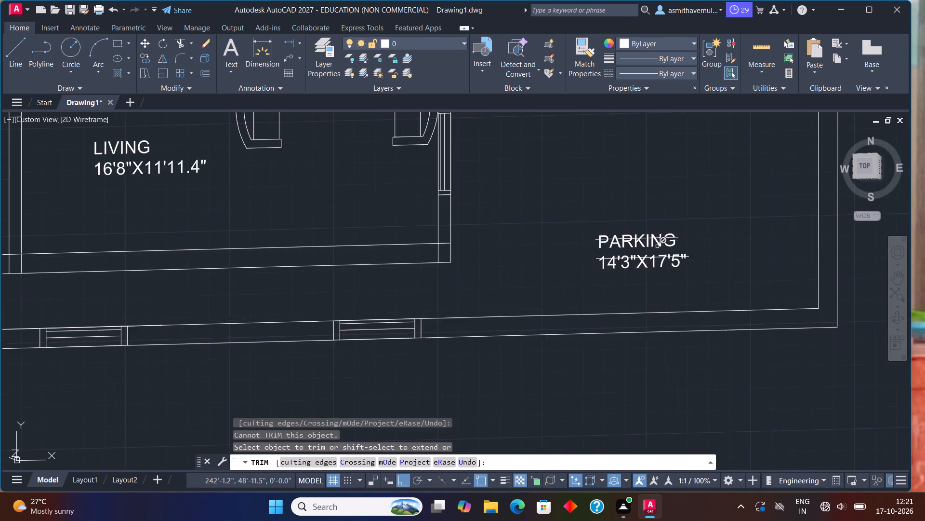
scroll(657, 247, up, 1)
scroll(587, 238, up, 2)
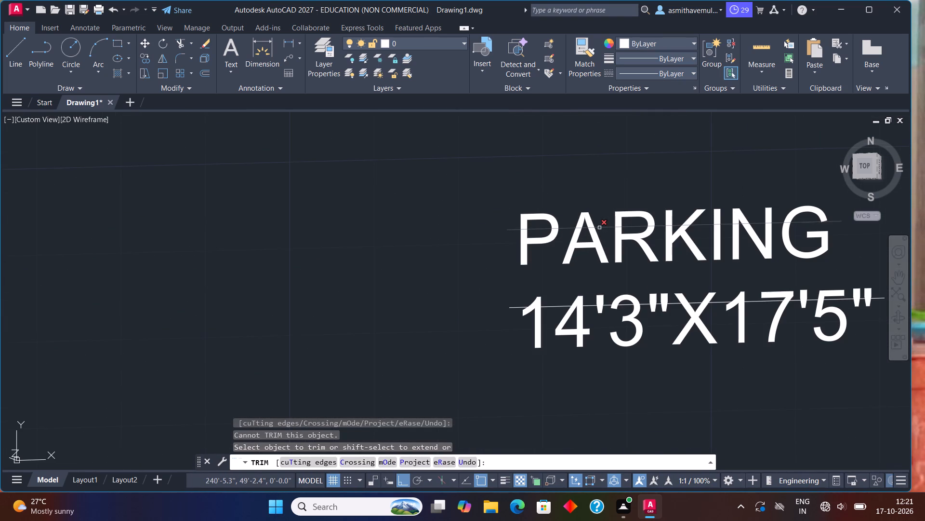
click(599, 227)
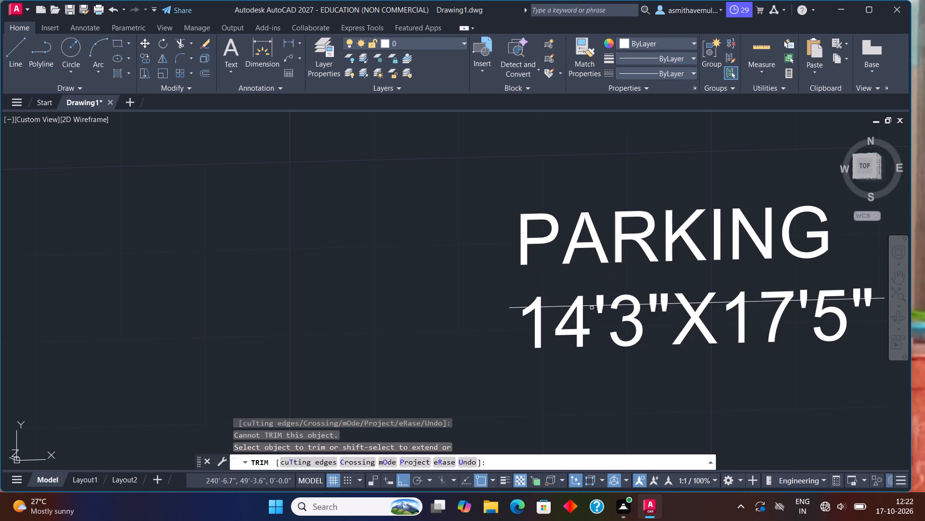
click(587, 305)
Trim the crossing lines inside the corner where the living room's east wall meets the new front wall.
scroll(357, 339, down, 3)
middle_drag(309, 363, 385, 315)
scroll(353, 275, up, 1)
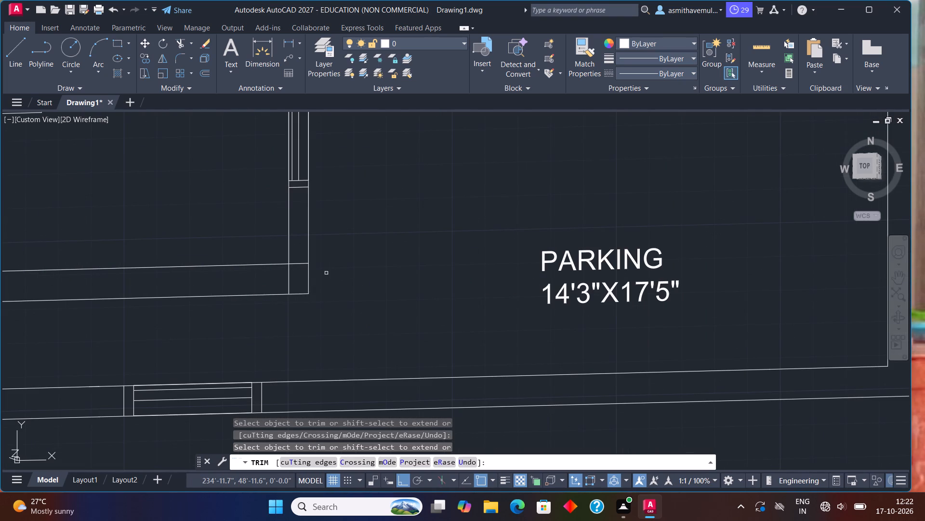
drag(302, 260, 274, 282)
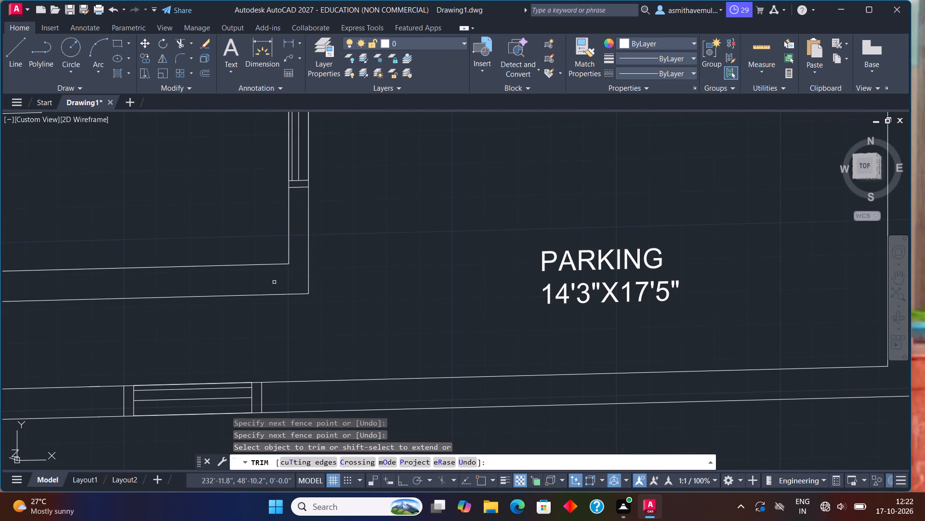
Trim the crossing lines where the bedroom–living partition meets the new front wall to form an open junction.
scroll(273, 283, down, 3)
middle_drag(238, 315, 535, 295)
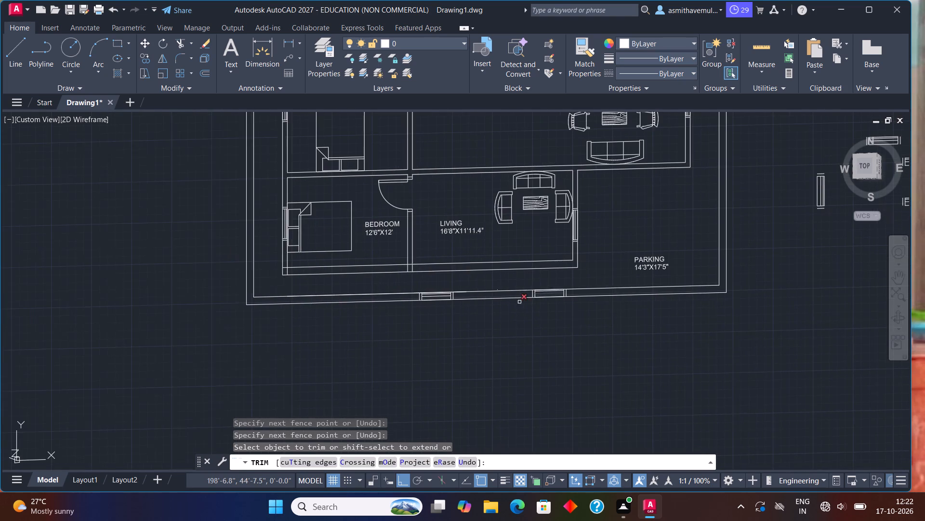
scroll(445, 302, up, 1)
scroll(398, 267, up, 1)
scroll(354, 239, up, 1)
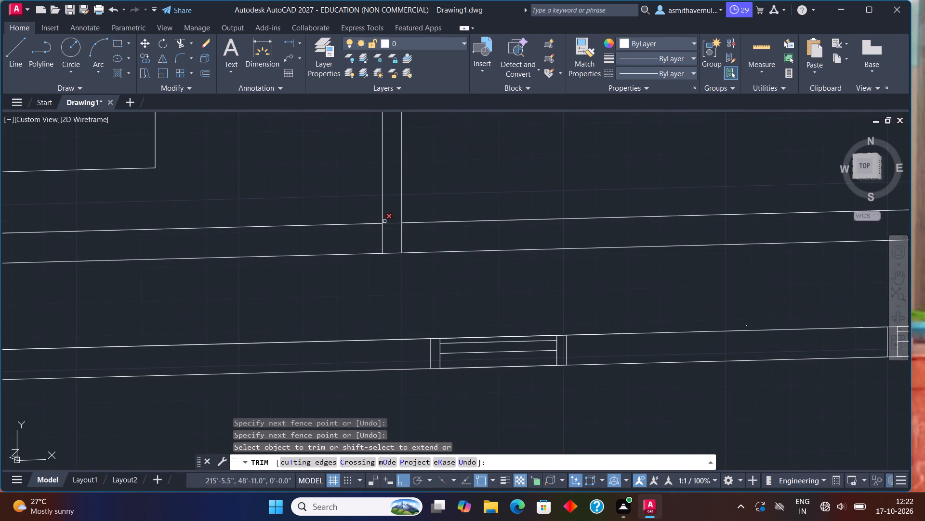
drag(386, 219, 429, 232)
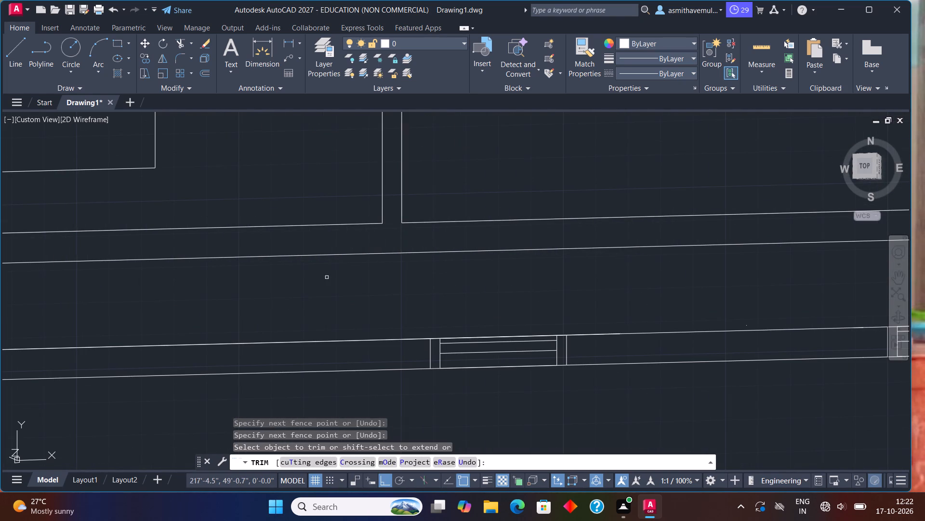
Trim the crossing lines inside the southwest bedroom's corner with the new front wall and end the Trim command.
scroll(264, 292, down, 1)
scroll(185, 318, down, 1)
middle_drag(187, 315, 395, 309)
scroll(337, 297, up, 1)
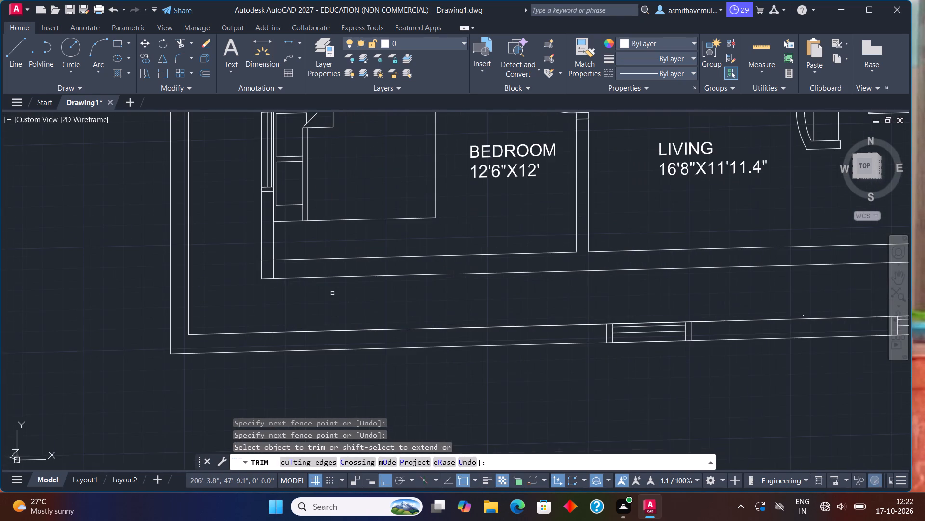
scroll(291, 285, up, 1)
drag(250, 243, 253, 249)
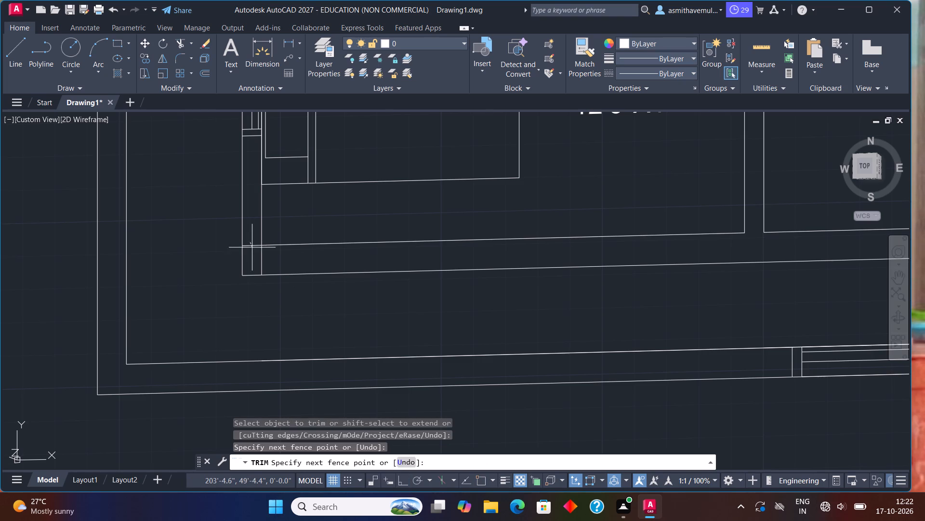
drag(253, 249, 292, 265)
scroll(449, 287, down, 2)
scroll(588, 284, down, 1)
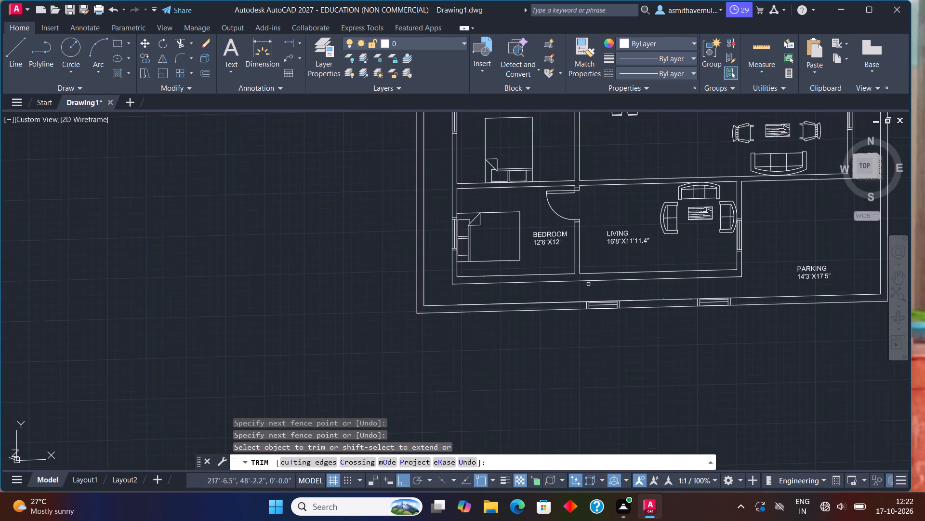
middle_drag(634, 276, 526, 280)
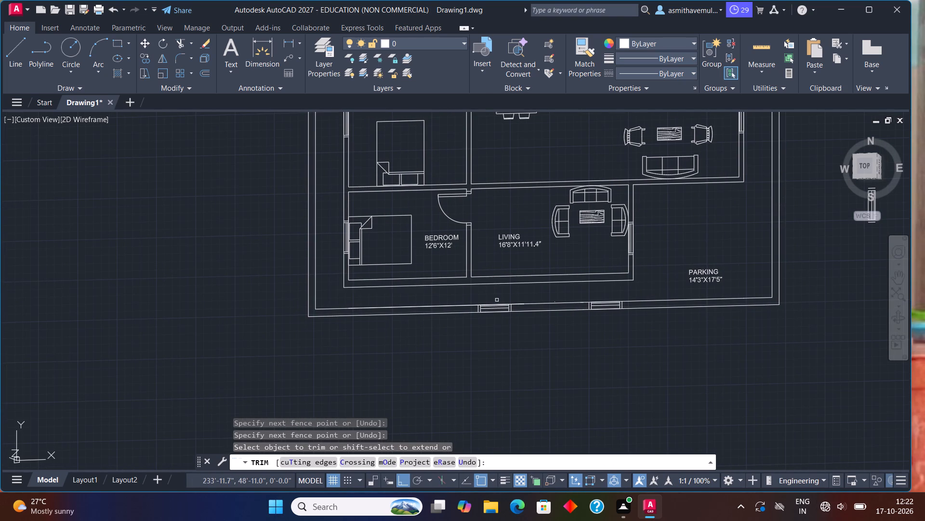
key(Escape)
scroll(502, 293, up, 2)
key(Escape)
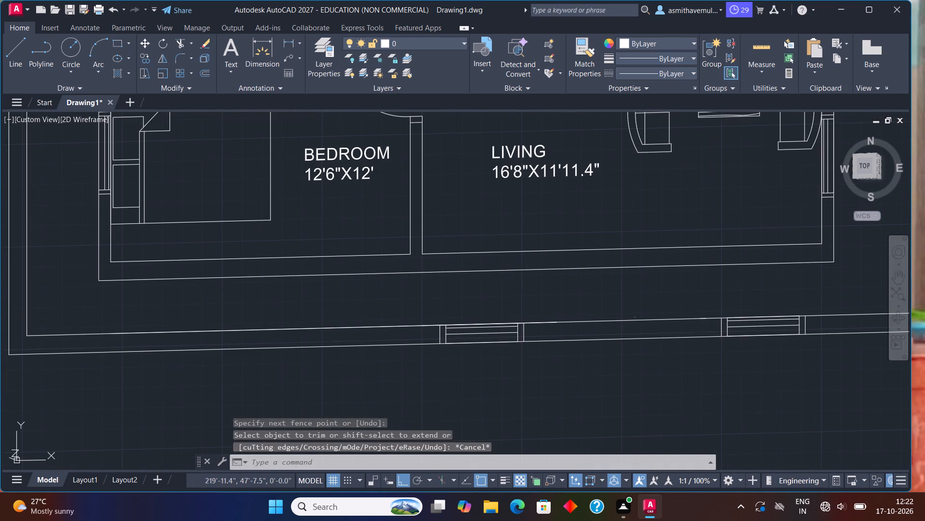
Restore the drawing to the straight Top view.
click(859, 168)
middle_drag(563, 347, 612, 260)
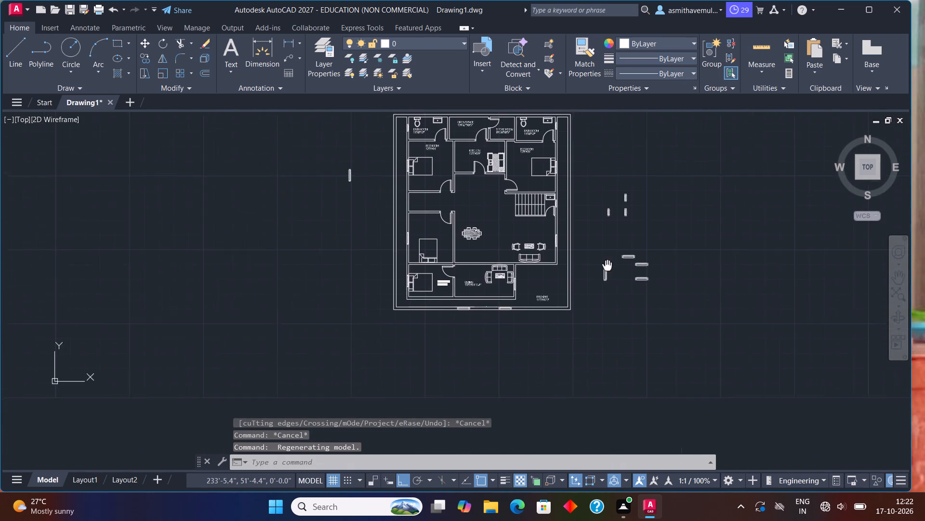
middle_drag(612, 260, 620, 250)
Measure the gap between the old south wall's inner line and the new front wall's outer line with a linear dimension.
scroll(571, 283, up, 2)
scroll(519, 289, up, 1)
middle_drag(518, 289, 519, 286)
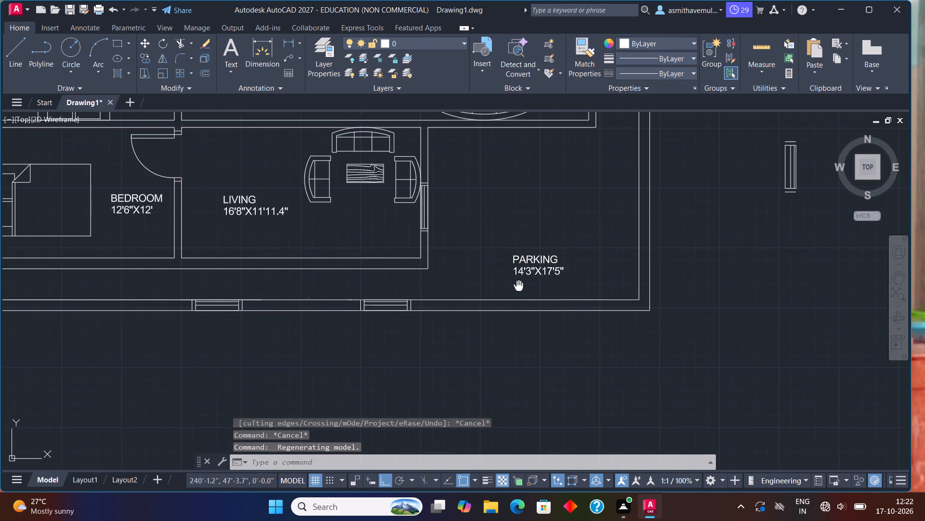
middle_drag(519, 286, 661, 277)
text(DL)
key(i)
key(Return)
scroll(462, 322, up, 1)
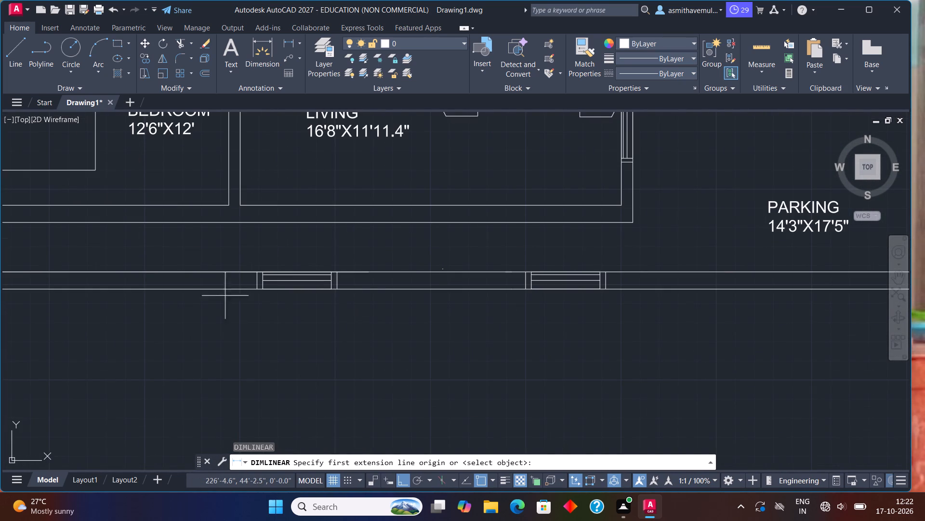
click(170, 272)
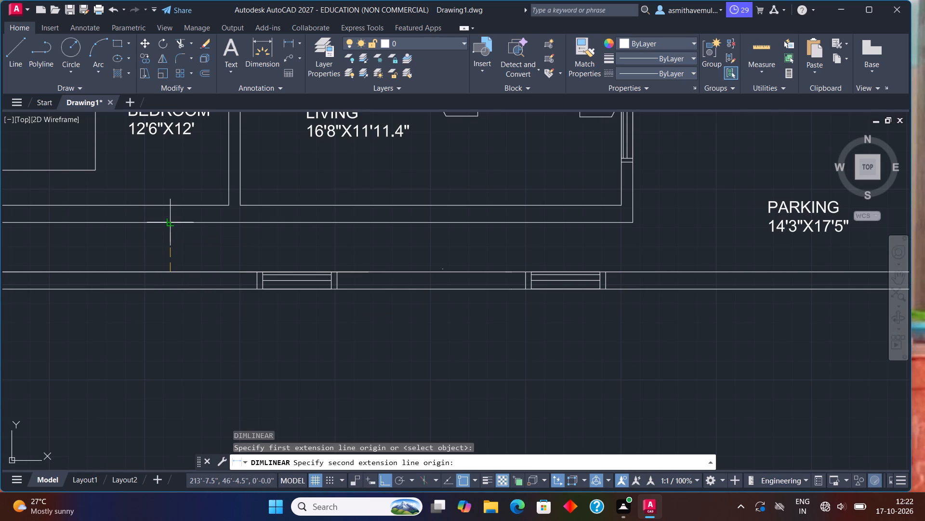
click(170, 222)
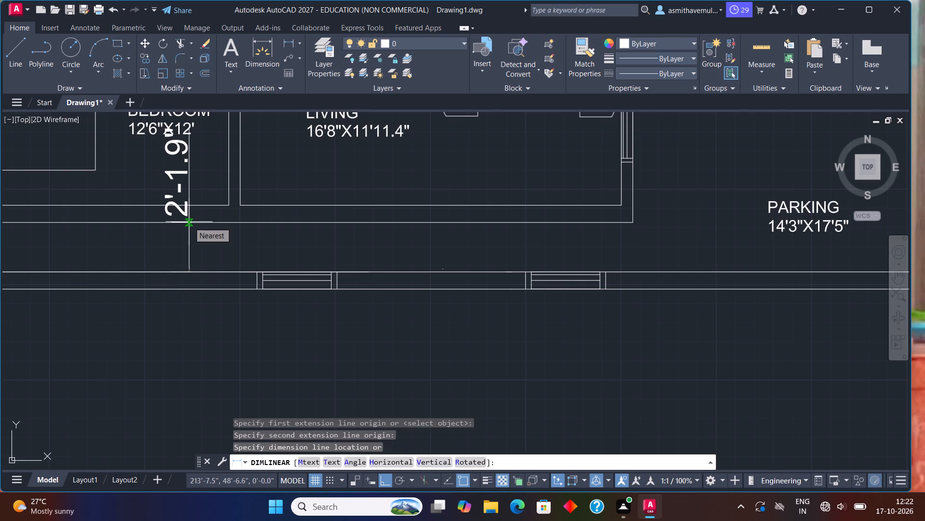
key(Escape)
Offset the old south wall's inner line segment by 2', placing the copy south of the wall.
scroll(196, 242, down, 1)
middle_drag(197, 246, 249, 245)
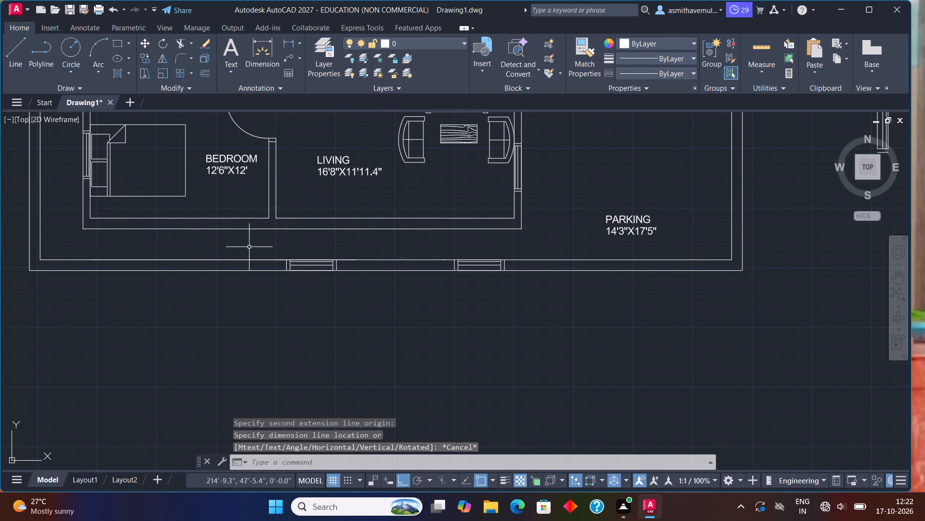
key(o)
key(Return)
text(2')
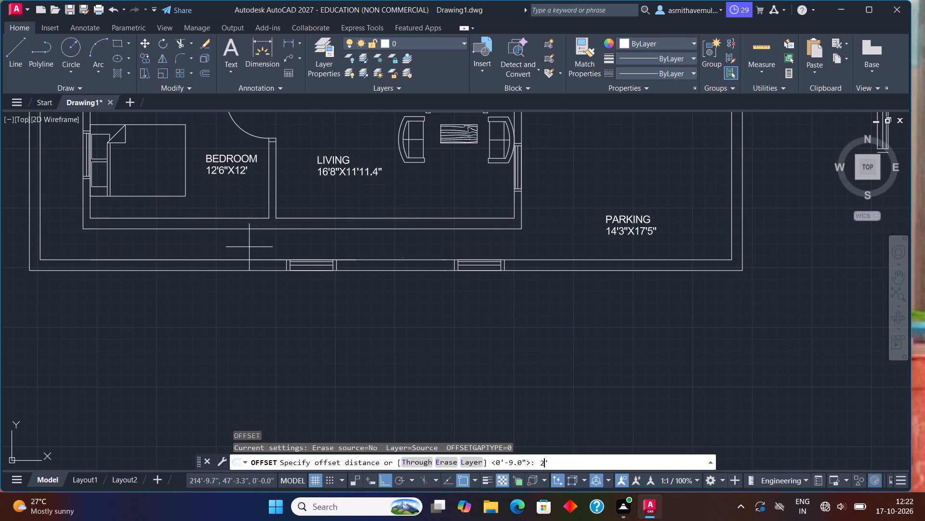
key(Return)
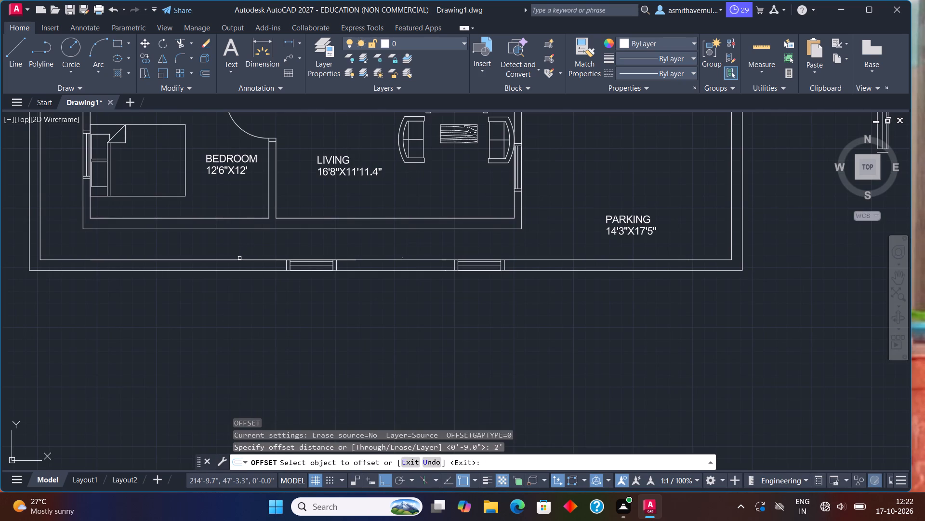
click(239, 260)
click(239, 254)
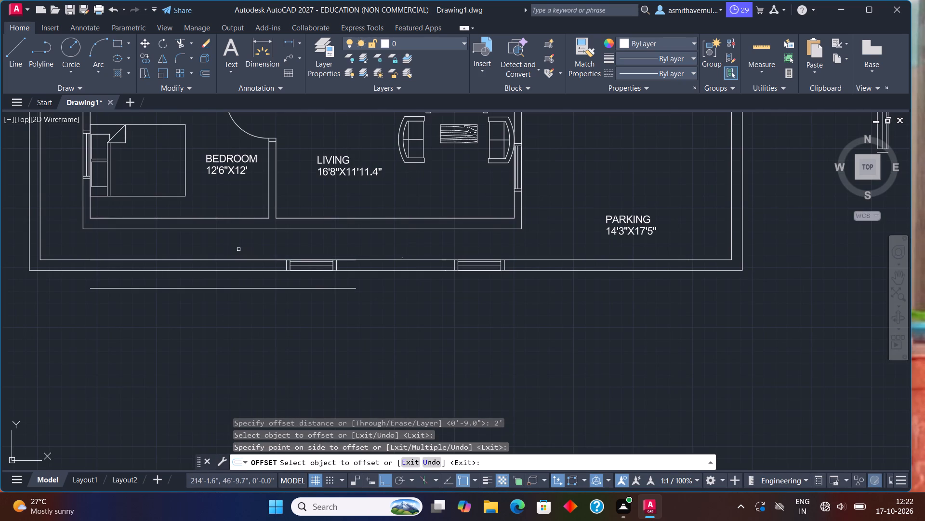
Offset the same inner line segment 2' north, toward the house, and end the Offset command.
scroll(237, 240, up, 2)
middle_drag(236, 236, 393, 229)
scroll(394, 232, down, 2)
click(363, 253)
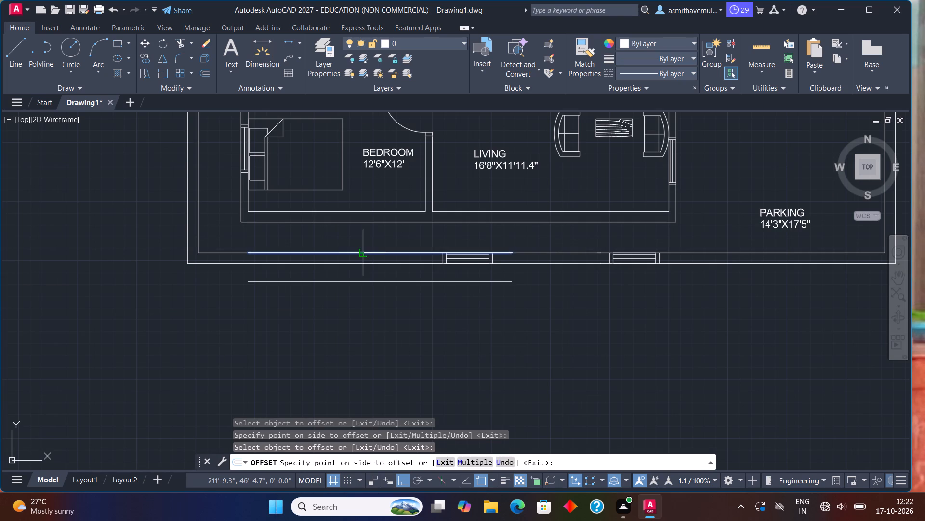
click(361, 245)
scroll(359, 239, up, 1)
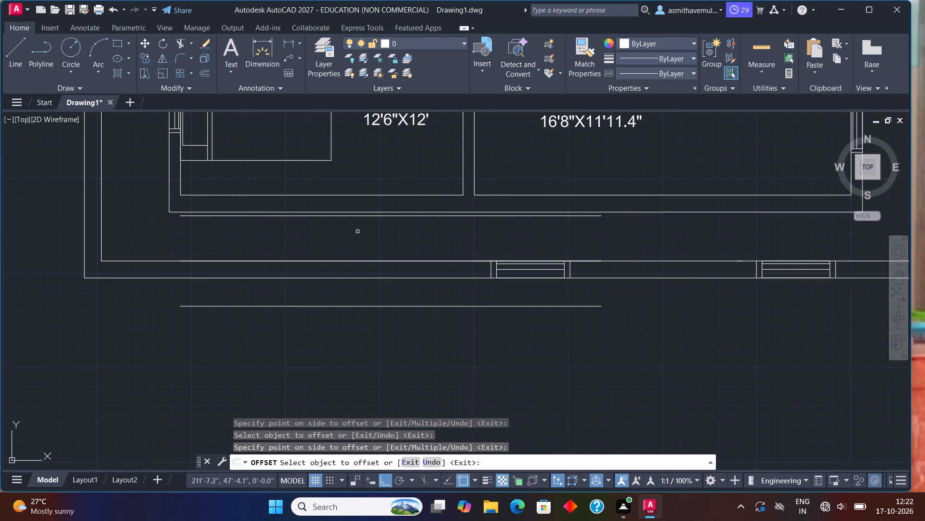
scroll(357, 231, up, 1)
key(Escape)
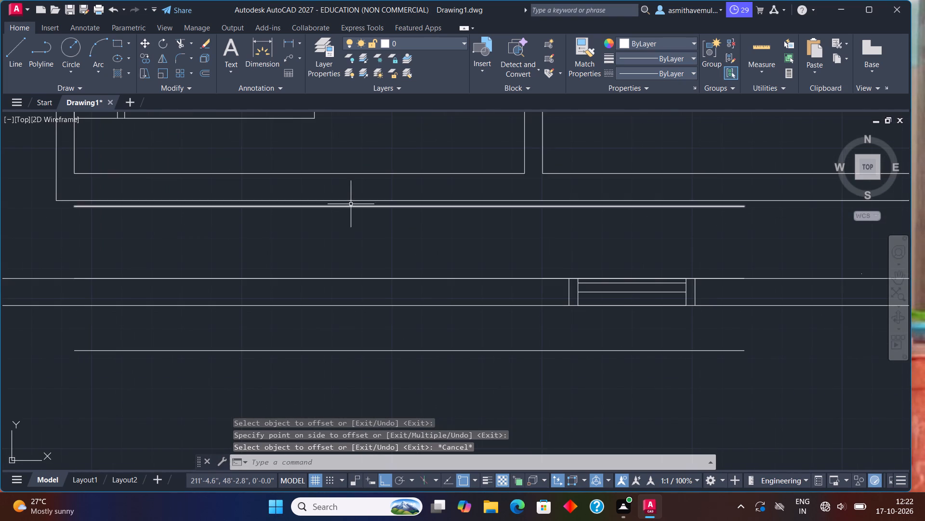
Delete the new front wall's existing outer line, just north of the 2' offset line.
click(350, 199)
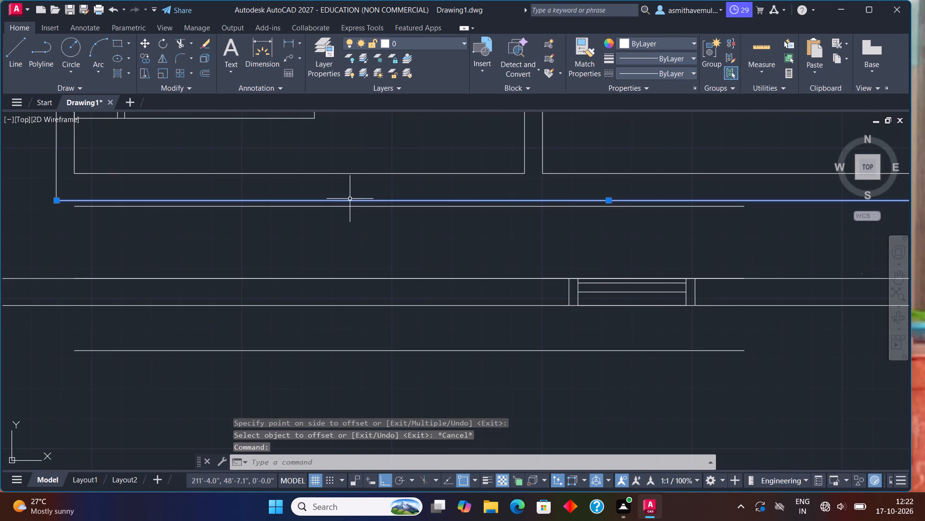
key(Delete)
Extend the northern 2' offset line both ways, through the parking label, to the inner lines of the west and east boundary walls.
scroll(349, 200, down, 2)
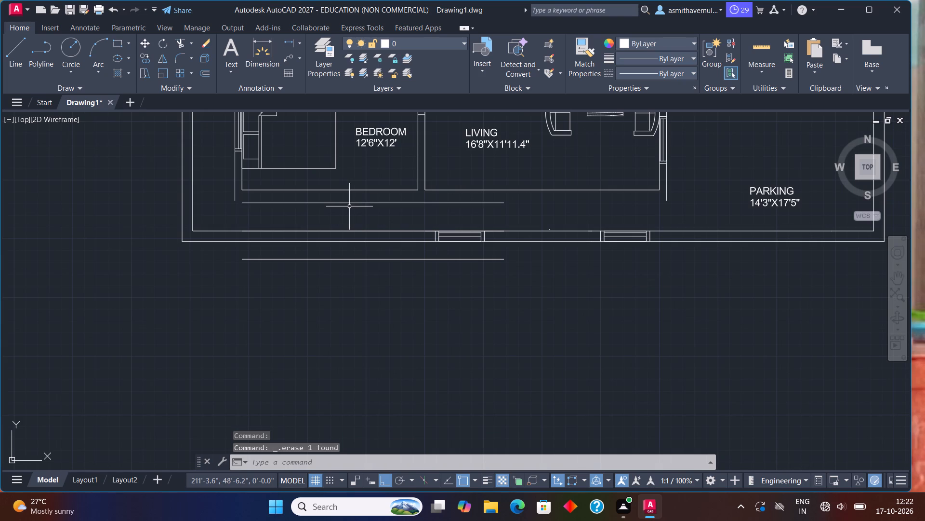
text(EX)
text(TEND)
key(Return)
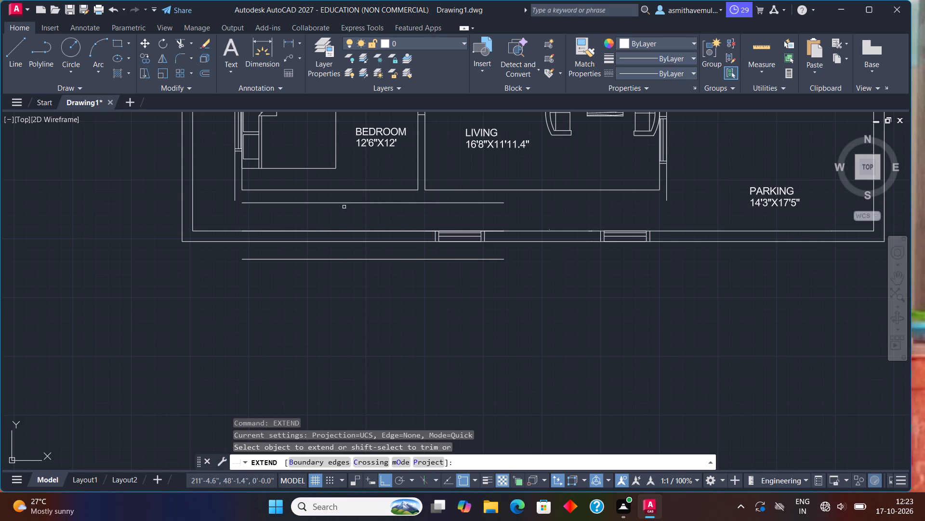
click(279, 204)
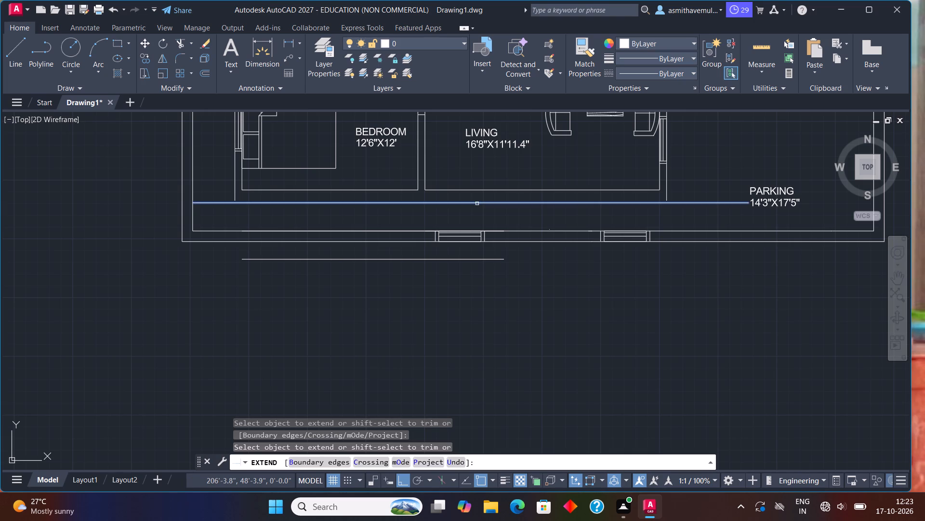
click(477, 204)
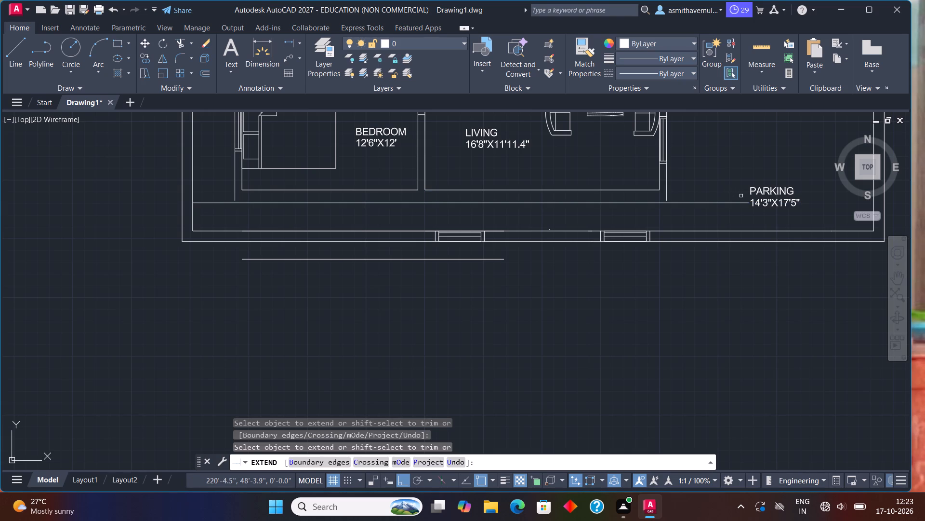
click(740, 202)
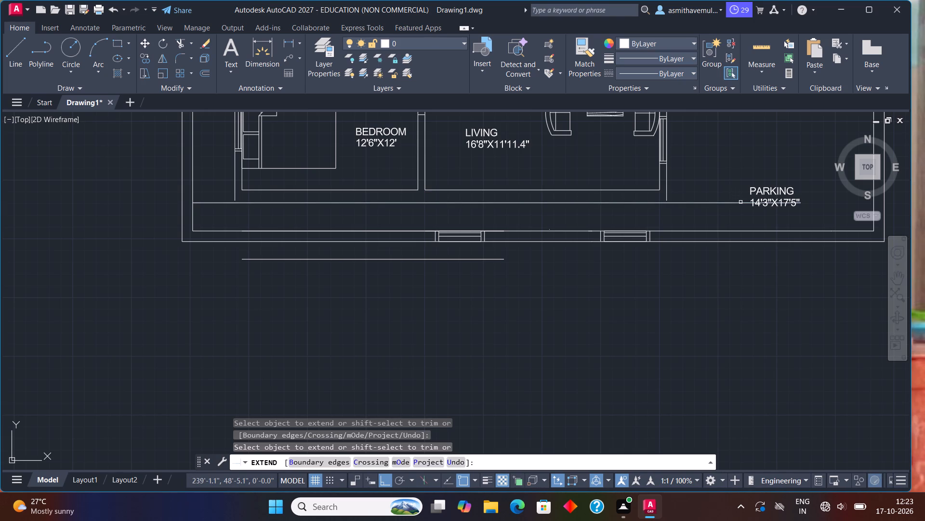
click(740, 202)
middle_drag(740, 203, 651, 238)
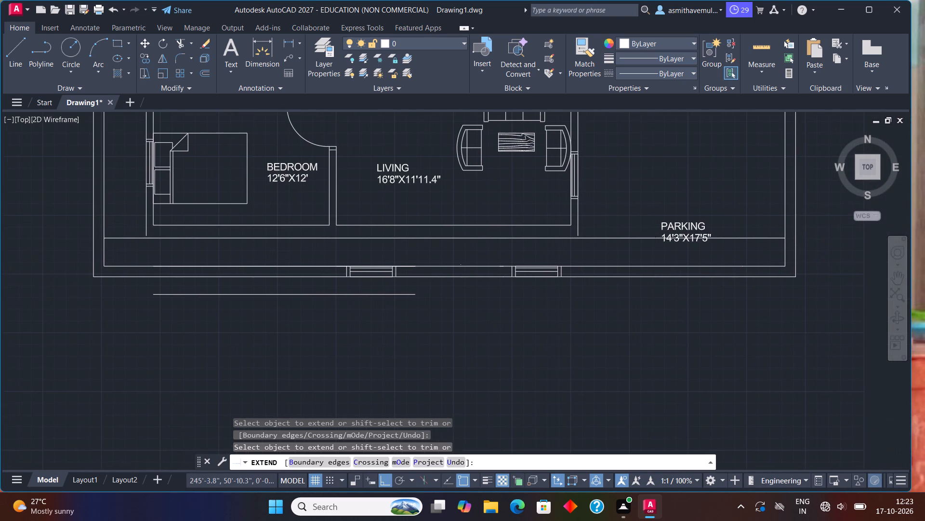
key(Escape)
Offset the extended front line 9" north to form the front wall's inner line.
key(o)
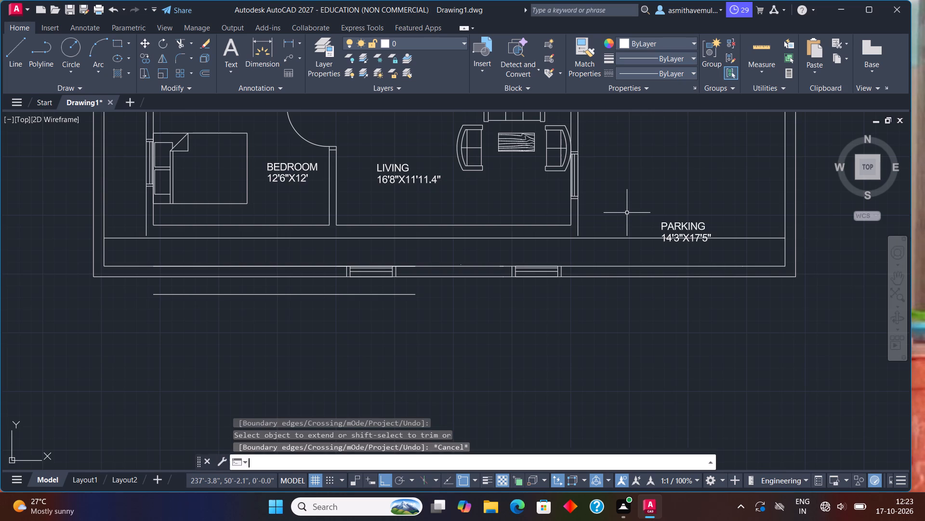
key(Return)
text(9")
key(Return)
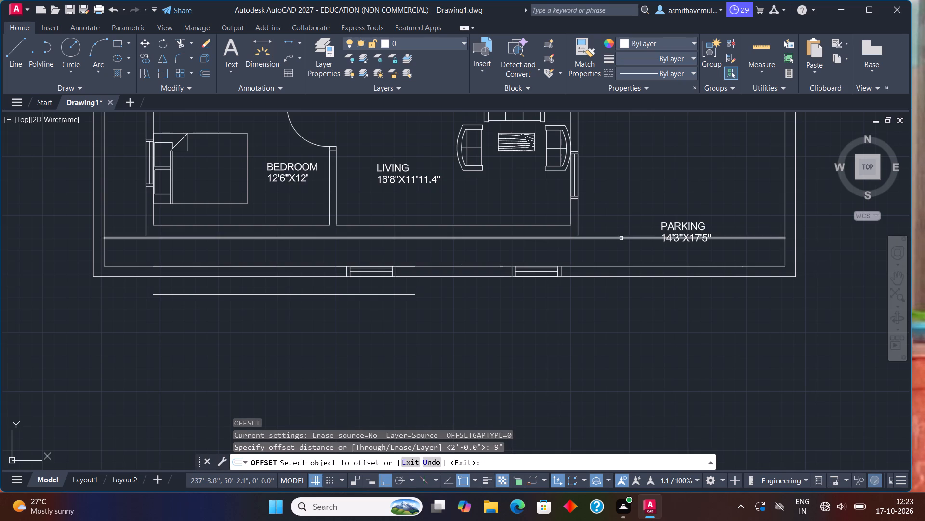
click(620, 238)
click(618, 229)
scroll(614, 227, up, 1)
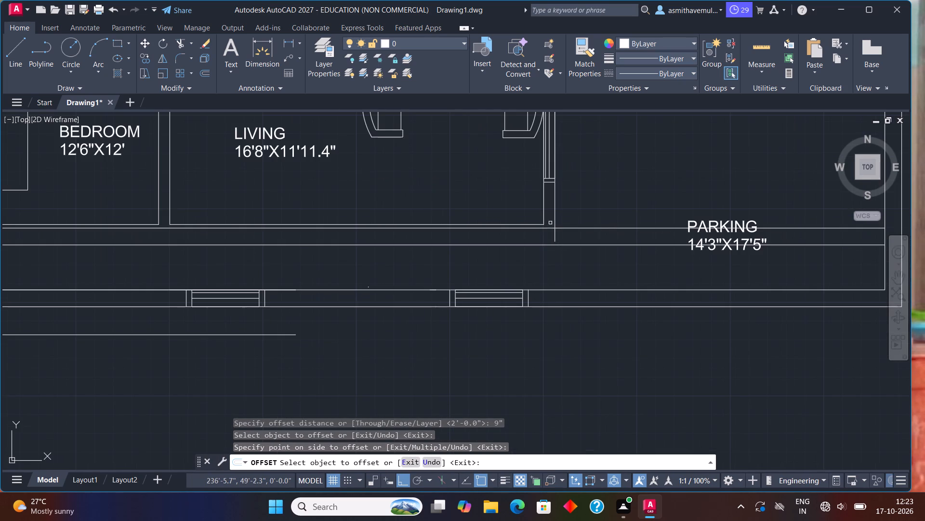
key(Escape)
Delete the previous inner front wall lines along the living room and the southwest bedroom.
click(493, 224)
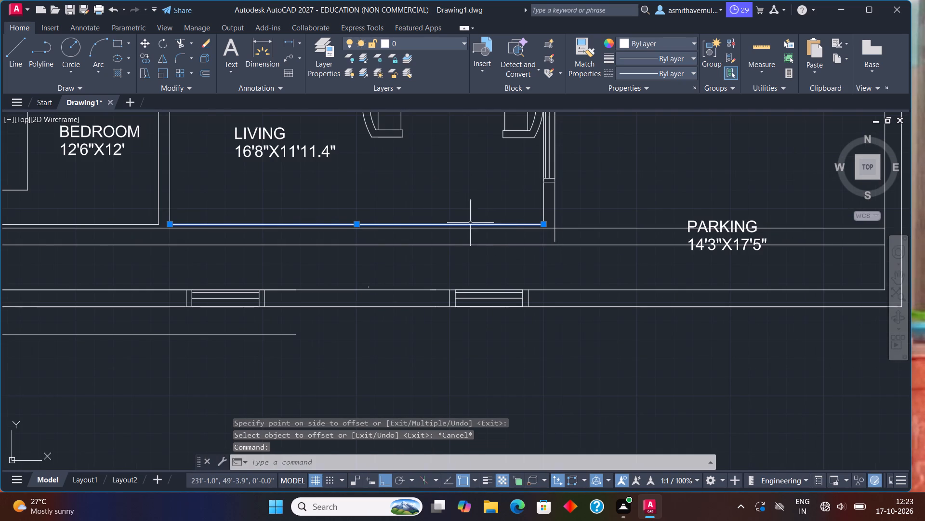
key(Delete)
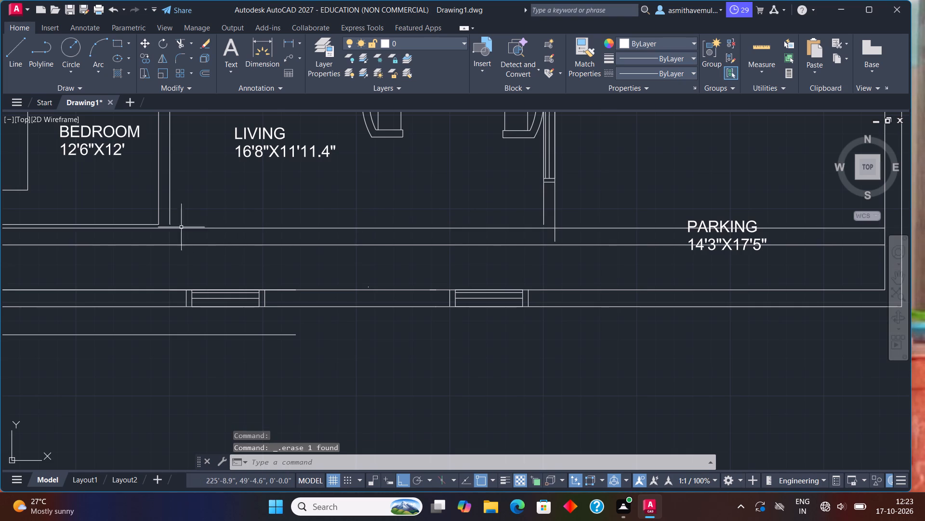
click(157, 223)
key(Delete)
Extend the bedroom's west wall outer line to the front wall's outer line, and both bedroom–living partition lines to its inner line.
scroll(186, 231, down, 1)
middle_drag(189, 251, 258, 251)
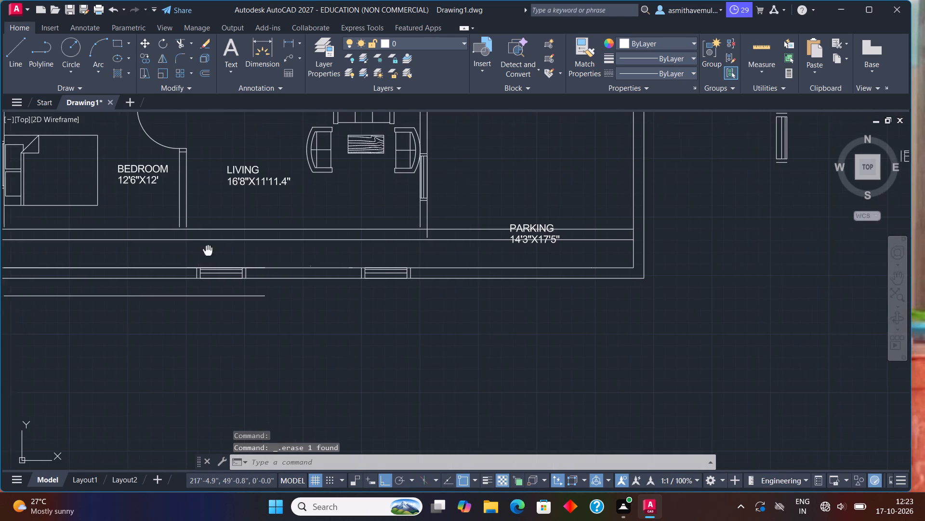
middle_drag(258, 251, 408, 275)
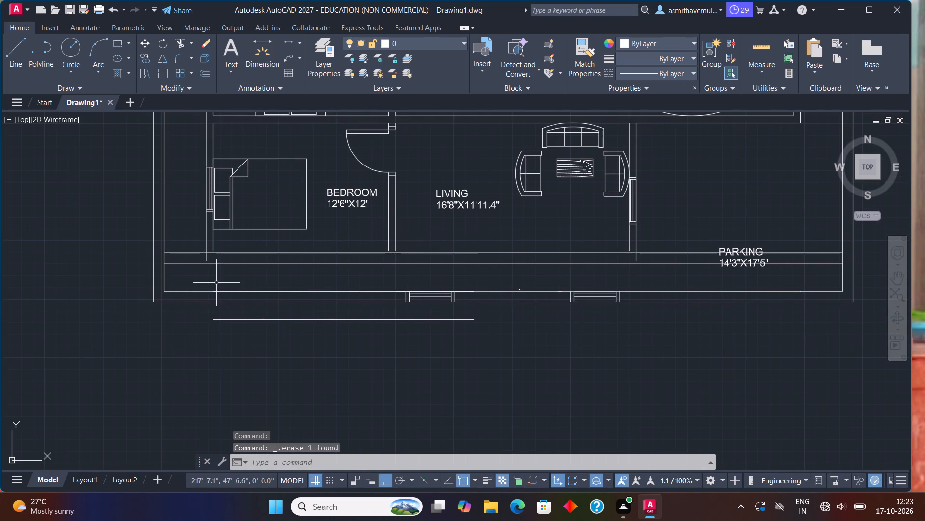
text(EXTE)
text(ND)
key(Return)
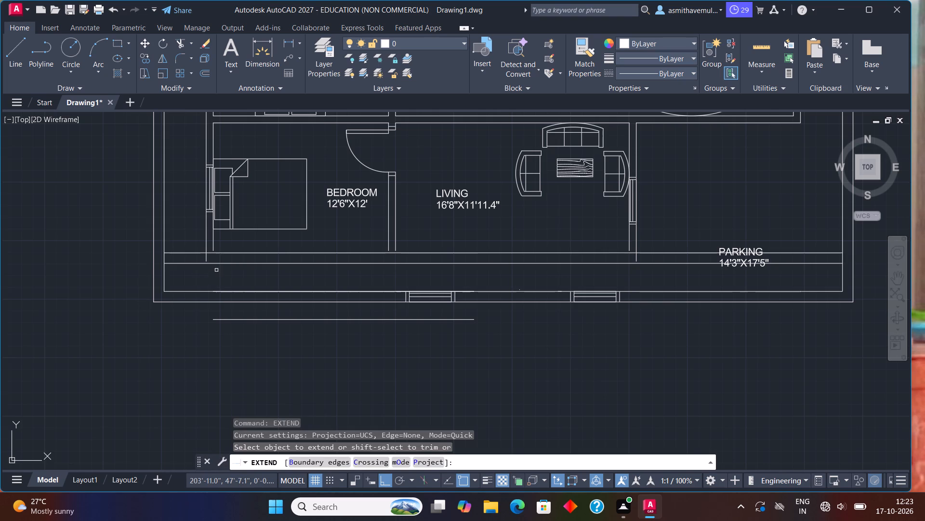
scroll(198, 240, up, 1)
middle_drag(198, 240, 231, 234)
scroll(234, 244, up, 1)
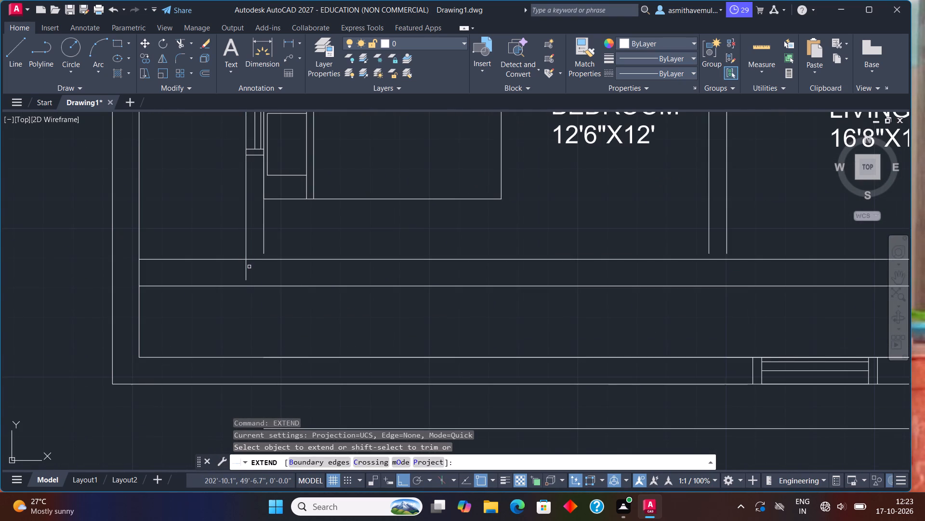
click(247, 267)
middle_drag(565, 242, 473, 263)
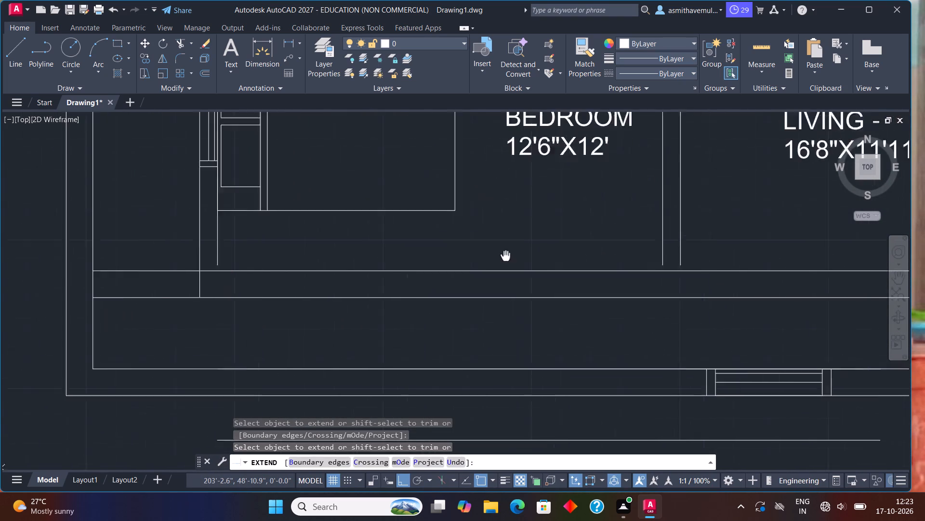
middle_drag(473, 263, 464, 265)
click(607, 261)
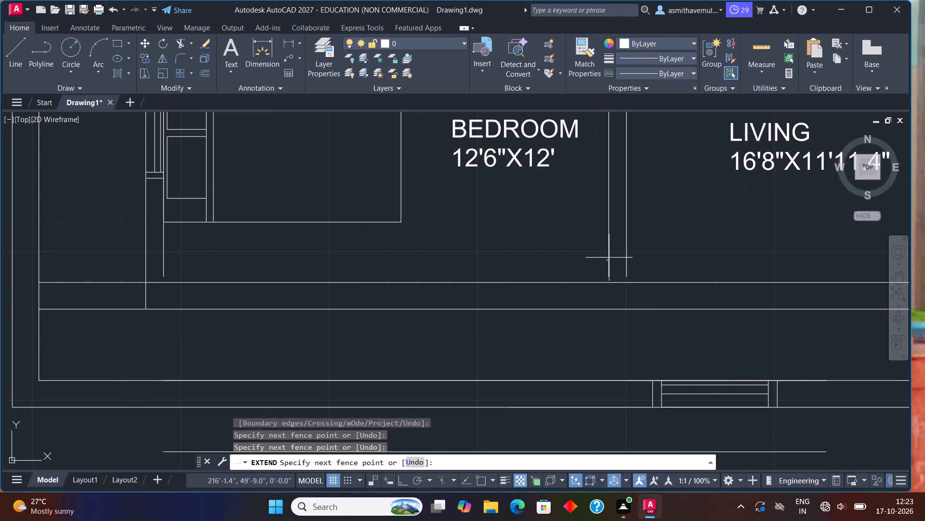
click(611, 257)
click(626, 247)
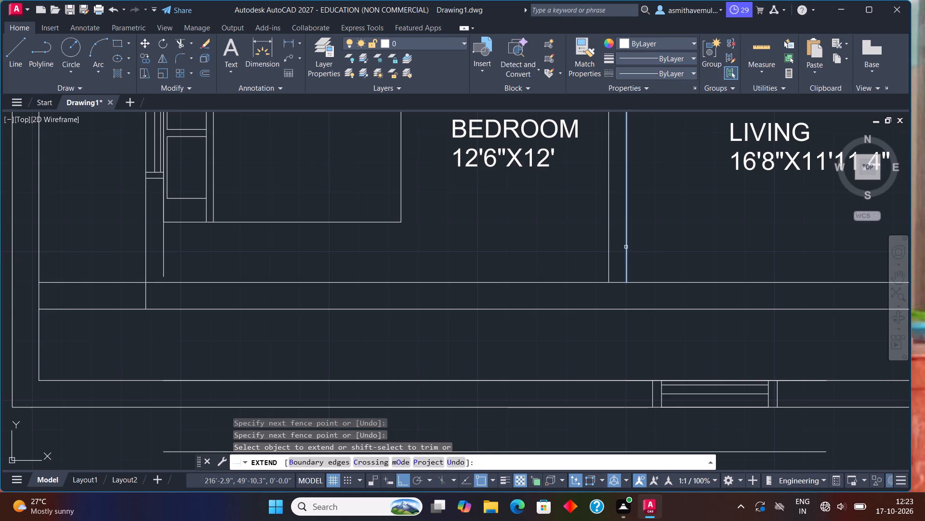
Extend the living room east wall's outer and inner lines to the matching front wall lines.
scroll(656, 258, down, 2)
middle_drag(686, 279, 413, 277)
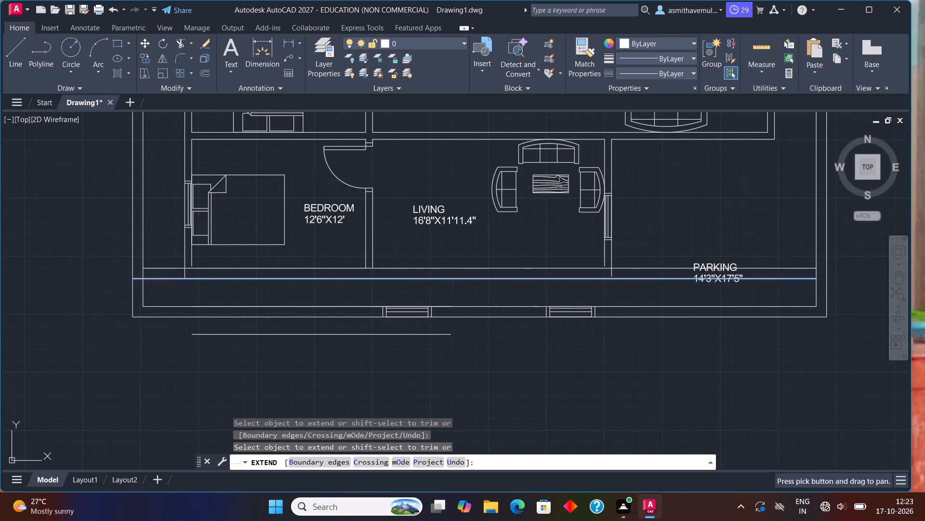
scroll(623, 268, up, 1)
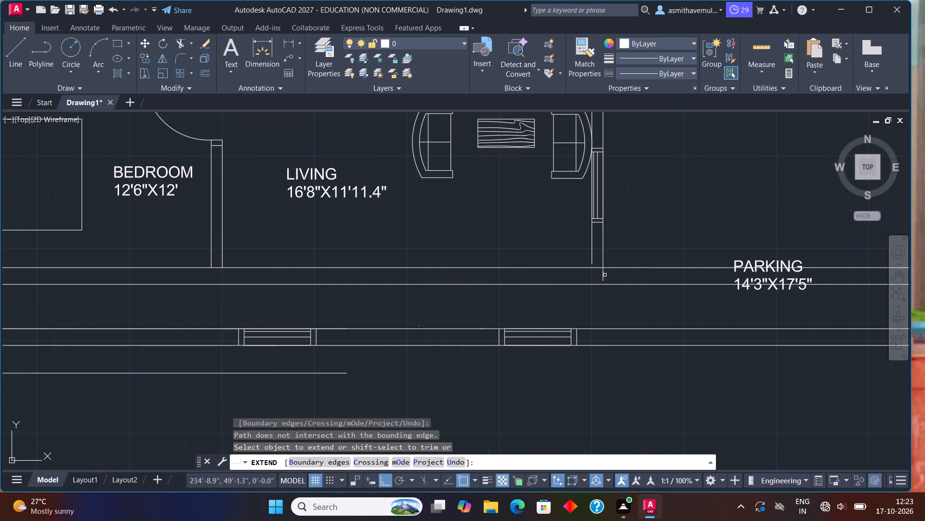
click(603, 275)
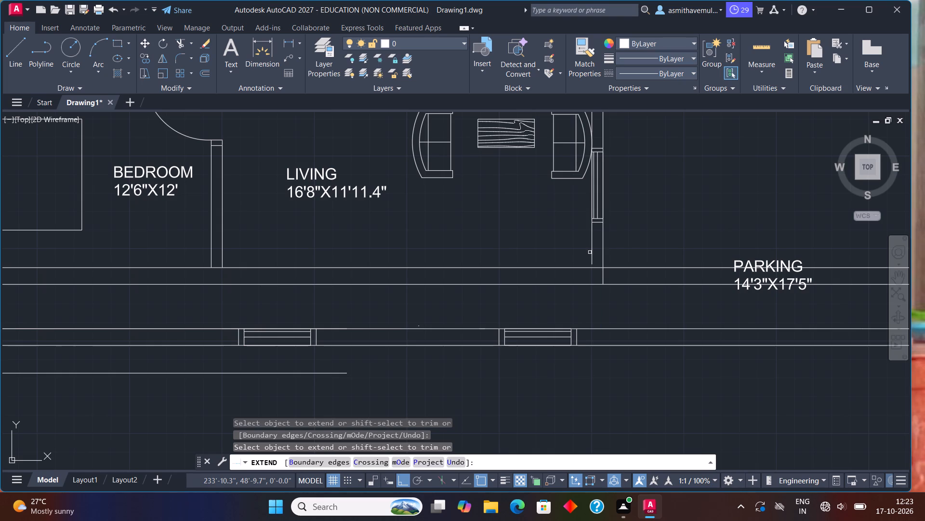
click(592, 251)
key(Escape)
Trim away both front wall lines across the parking area east of the living room, including the pieces through the PARKING label.
text(TRIM)
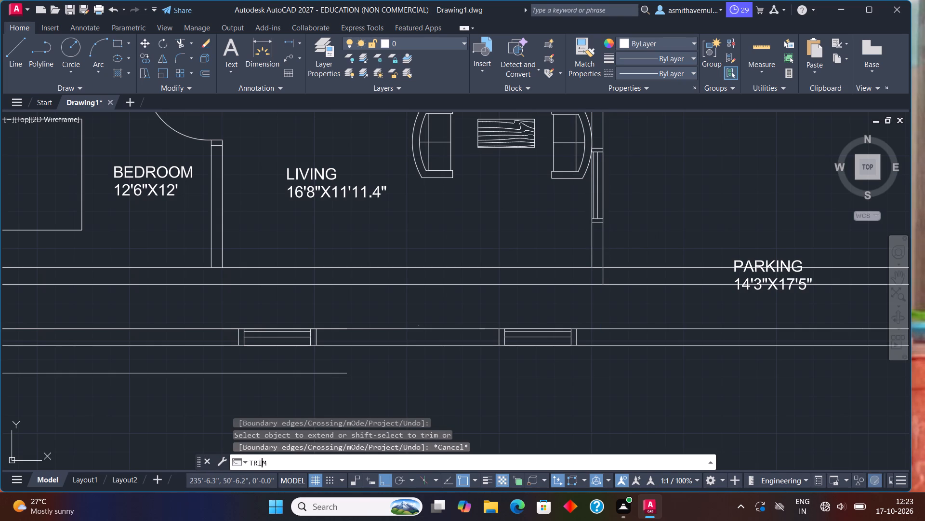
key(Return)
drag(643, 238, 659, 289)
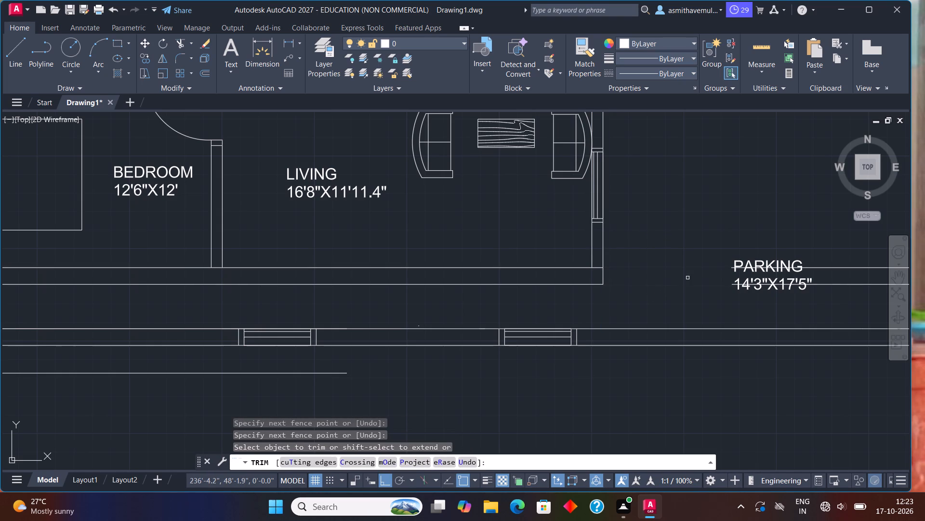
middle_drag(687, 277, 536, 275)
drag(692, 299, 685, 249)
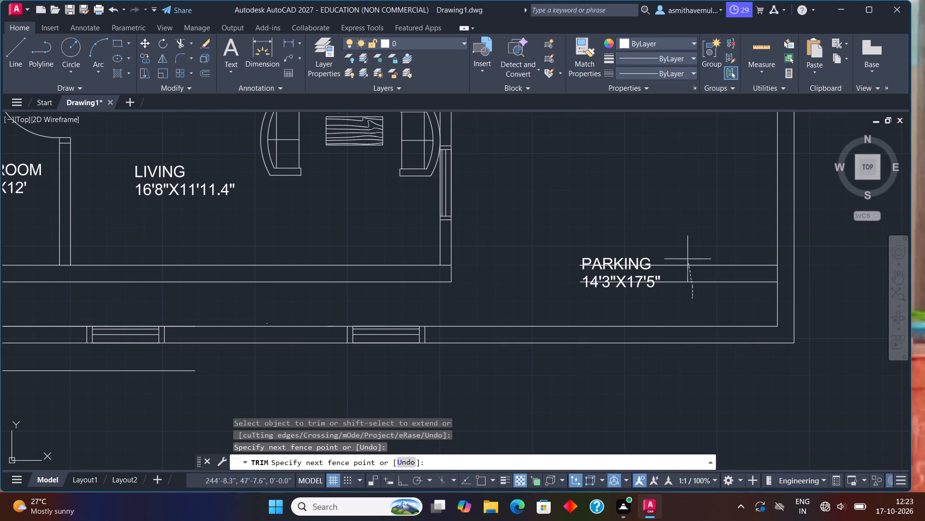
drag(685, 249, 681, 225)
scroll(636, 273, up, 2)
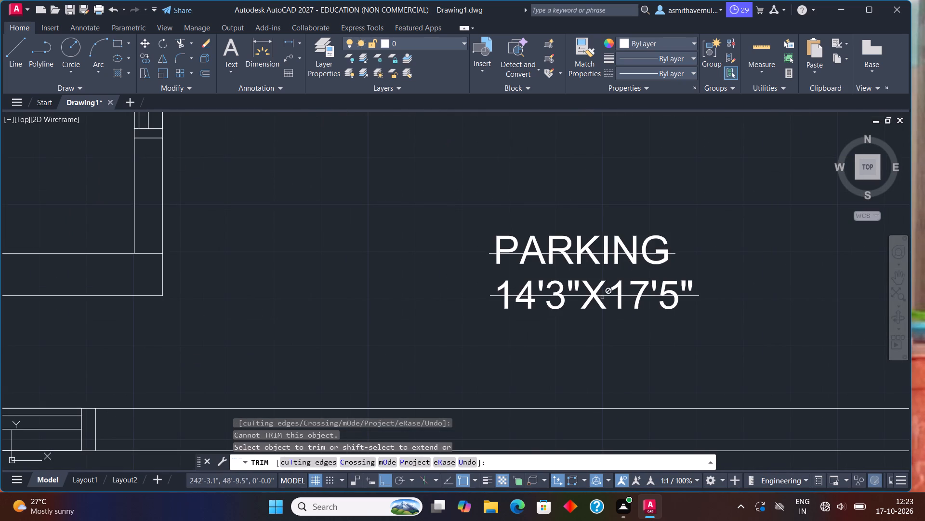
click(602, 297)
click(596, 253)
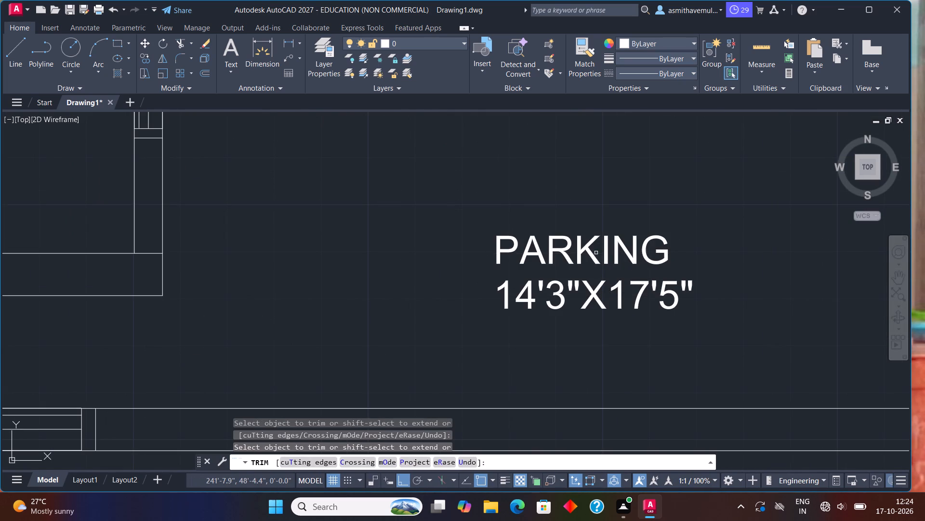
Trim both front wall lines west of the bedroom's west wall and join that wall's inner line into a clean corner.
scroll(340, 309, down, 3)
middle_drag(338, 310, 668, 277)
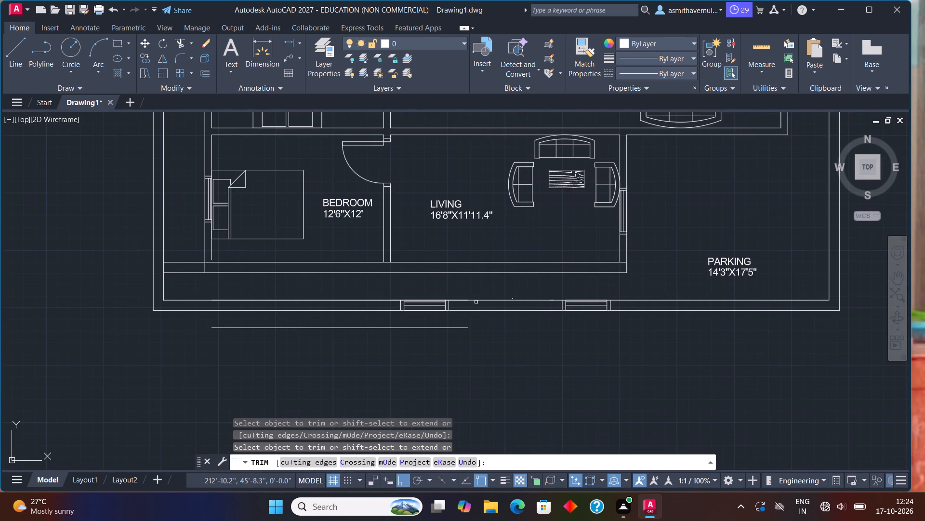
drag(183, 255, 182, 275)
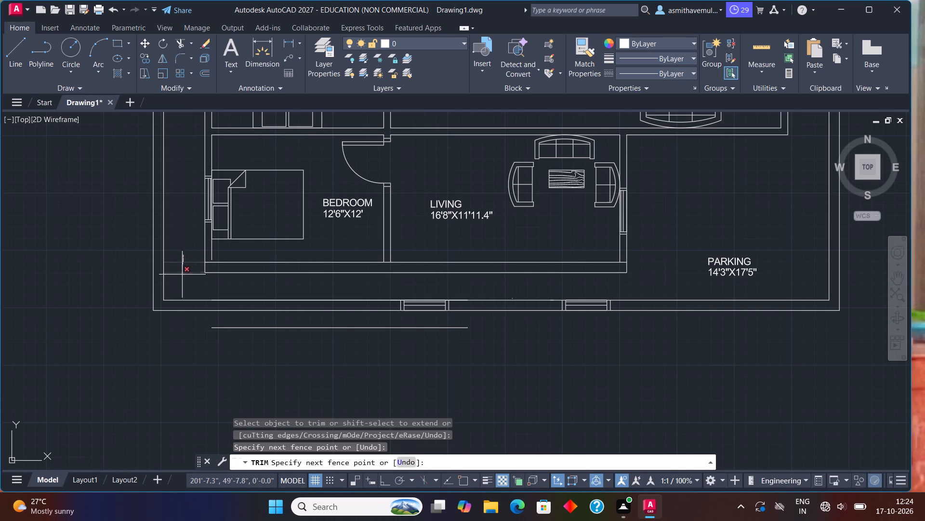
drag(182, 275, 188, 286)
scroll(202, 273, up, 2)
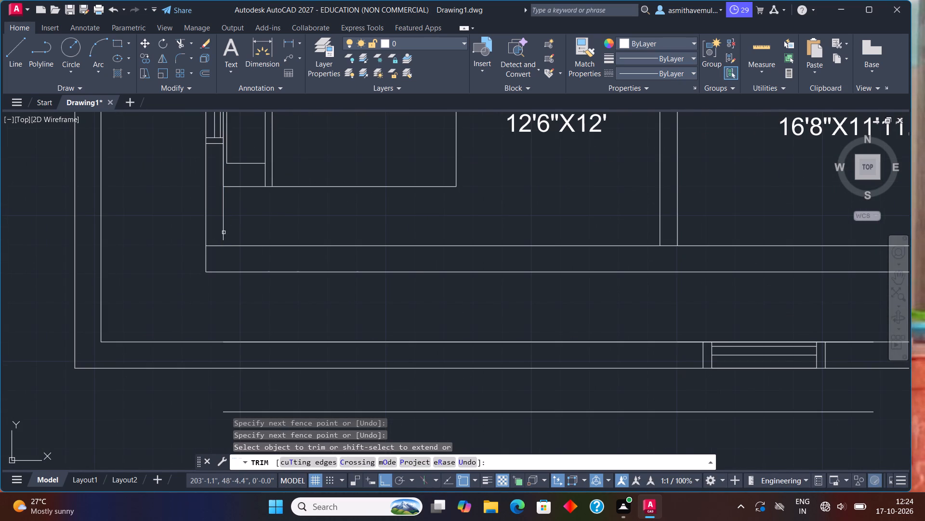
shift+click(224, 233)
drag(216, 241, 214, 251)
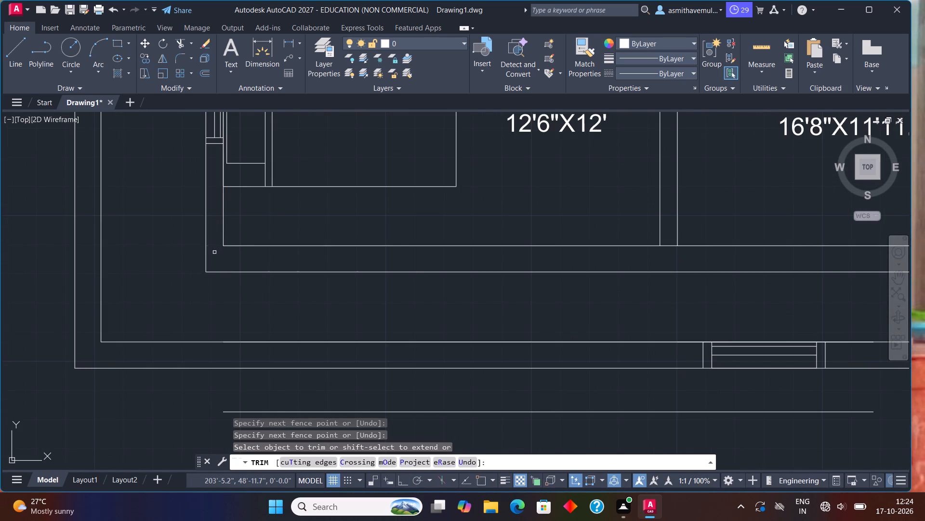
Trim the front wall's inner line across the bedroom–living partition and across the living room's east wall.
drag(664, 239, 670, 249)
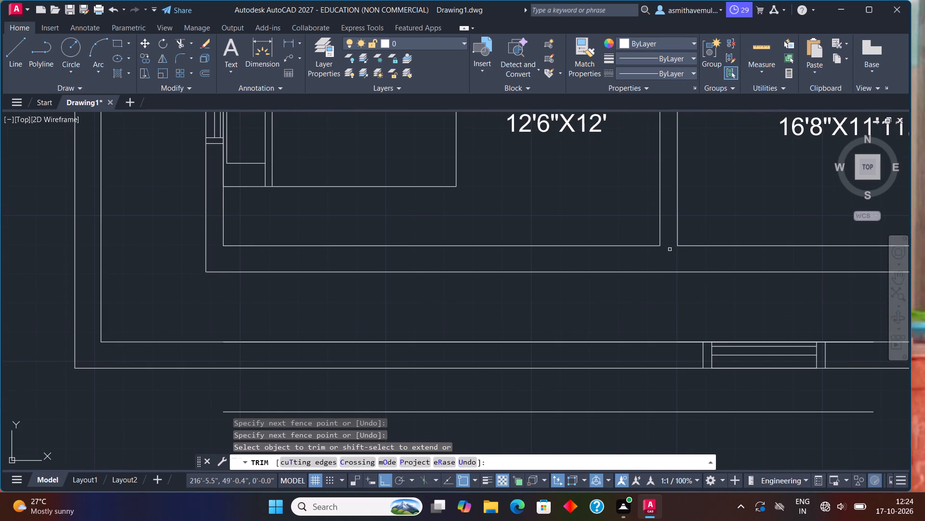
scroll(670, 249, down, 2)
middle_drag(699, 272, 424, 316)
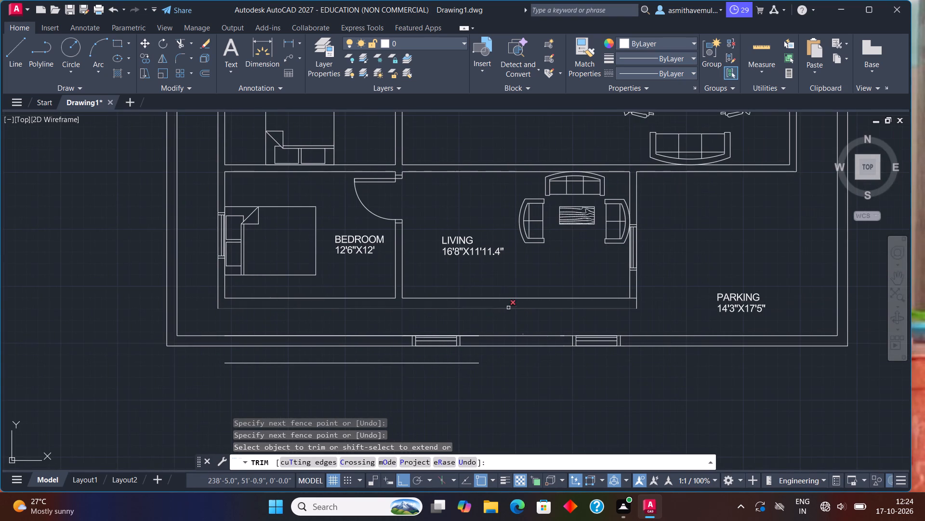
scroll(638, 309, up, 1)
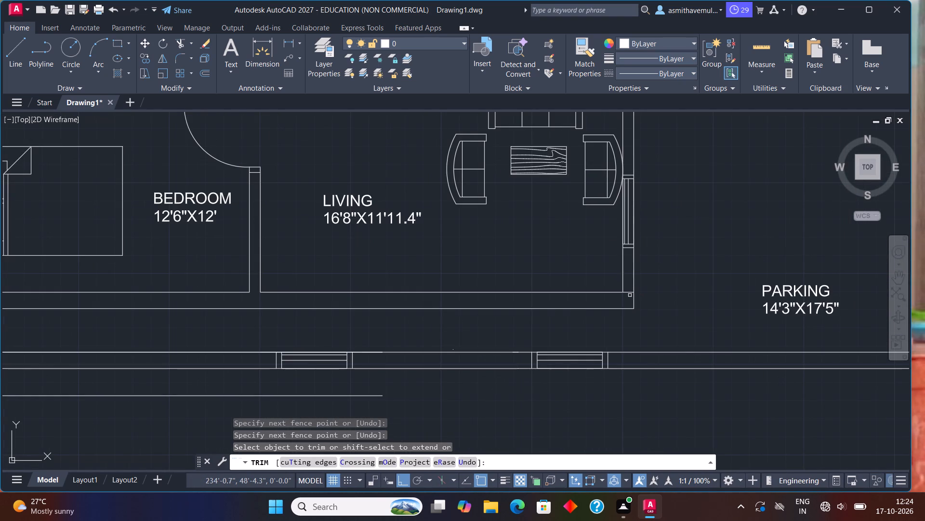
click(629, 292)
Remove the stray horizontal line below the old south wall.
scroll(497, 415, down, 3)
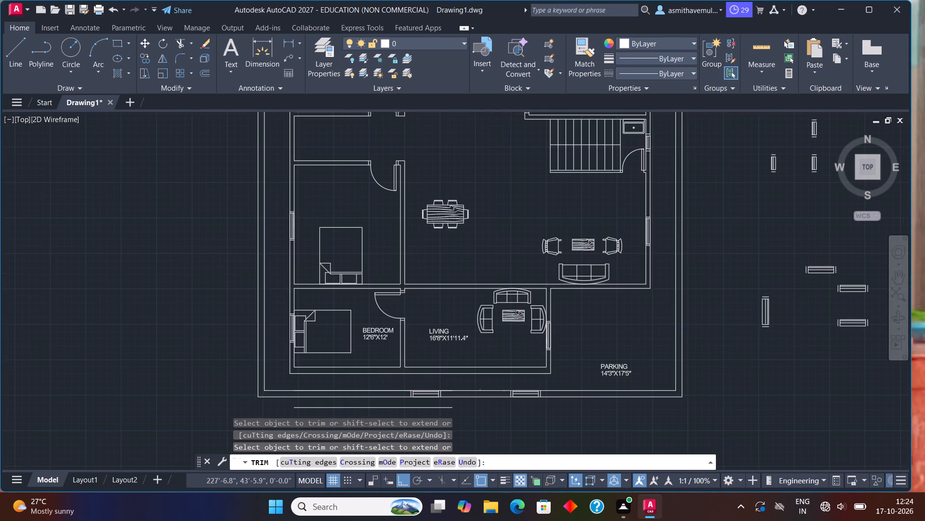
middle_drag(493, 402, 506, 264)
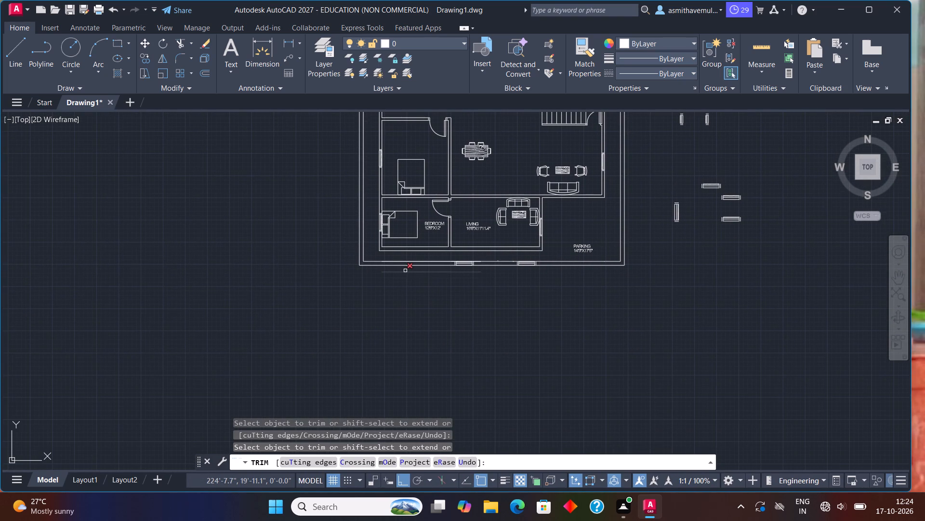
click(405, 271)
key(Escape)
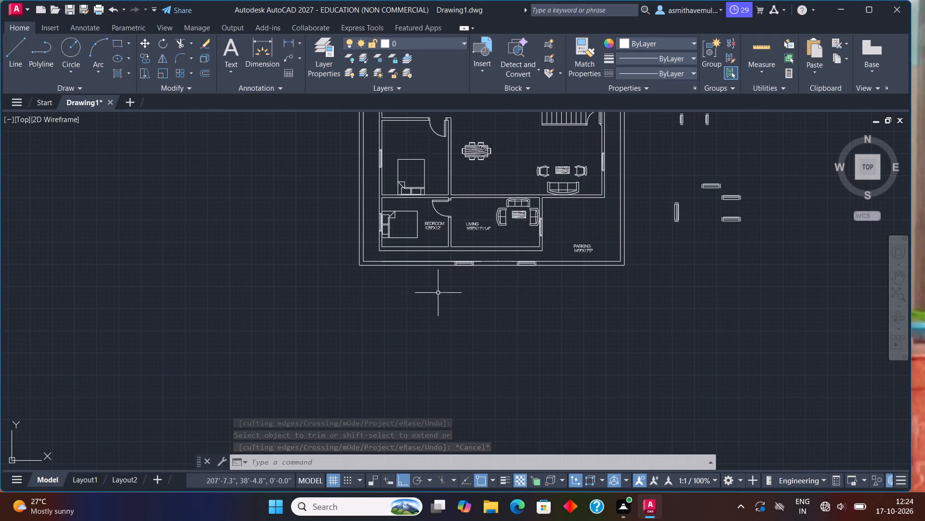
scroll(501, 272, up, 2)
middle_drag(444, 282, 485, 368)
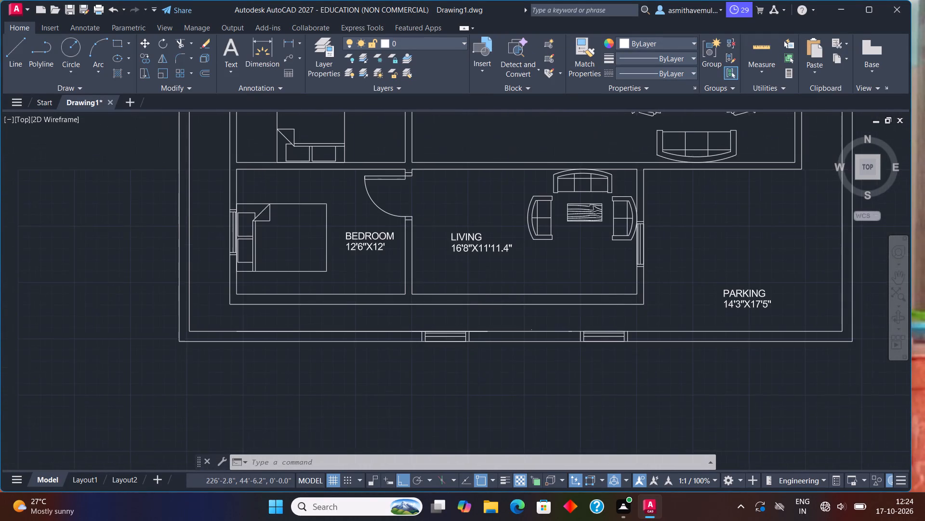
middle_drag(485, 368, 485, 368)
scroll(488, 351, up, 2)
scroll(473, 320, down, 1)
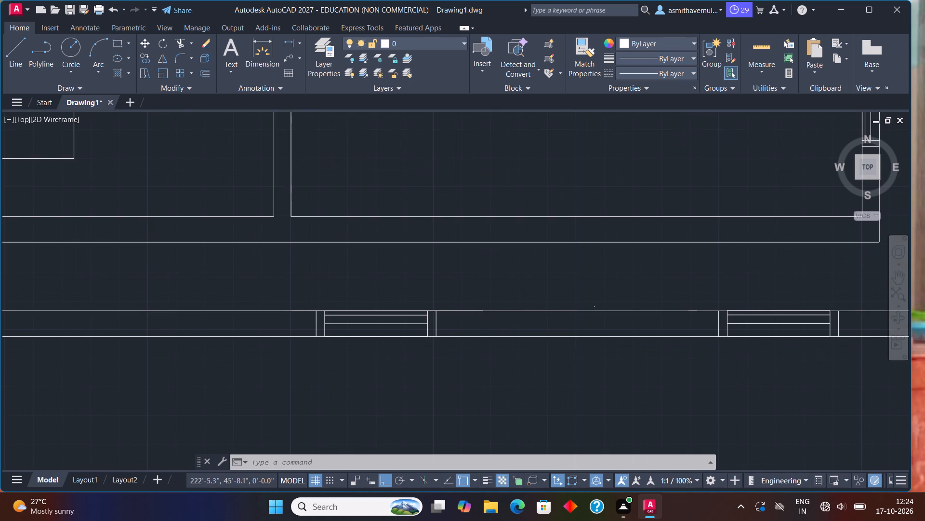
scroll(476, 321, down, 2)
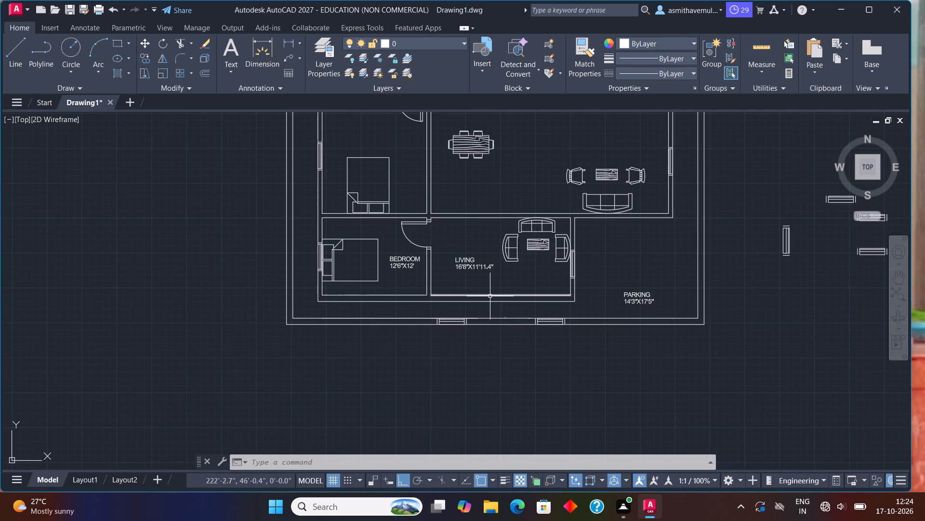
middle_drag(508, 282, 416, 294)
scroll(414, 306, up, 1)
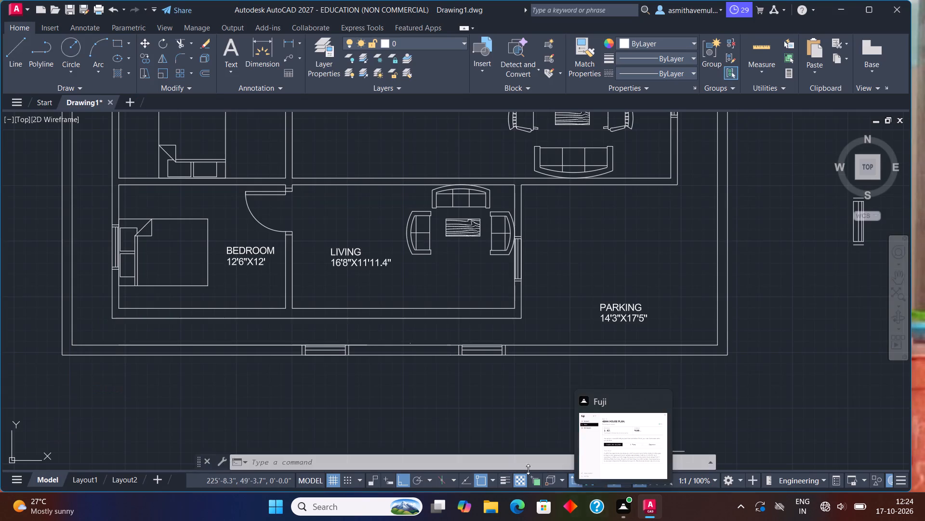
Draw a jamb line across the living room's front wall east of the partition and offset it 3" east.
scroll(367, 349, up, 2)
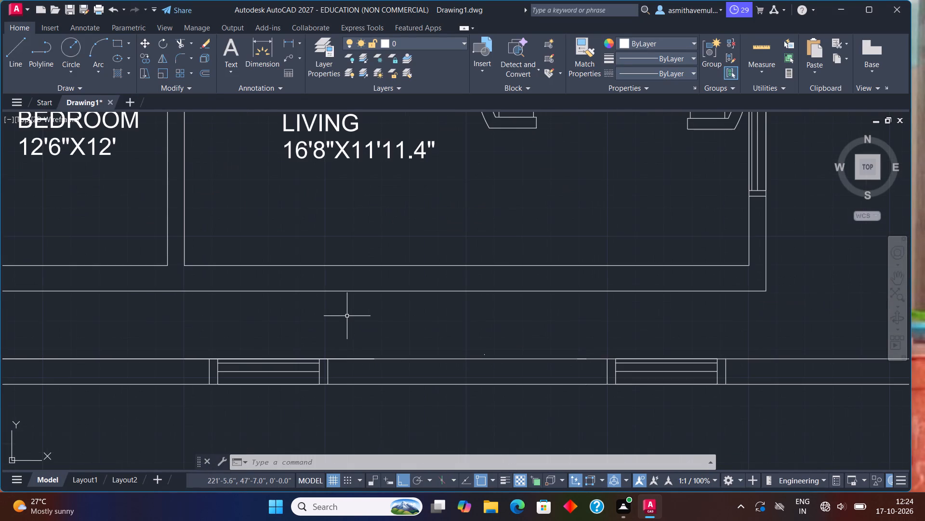
key(l)
key(Return)
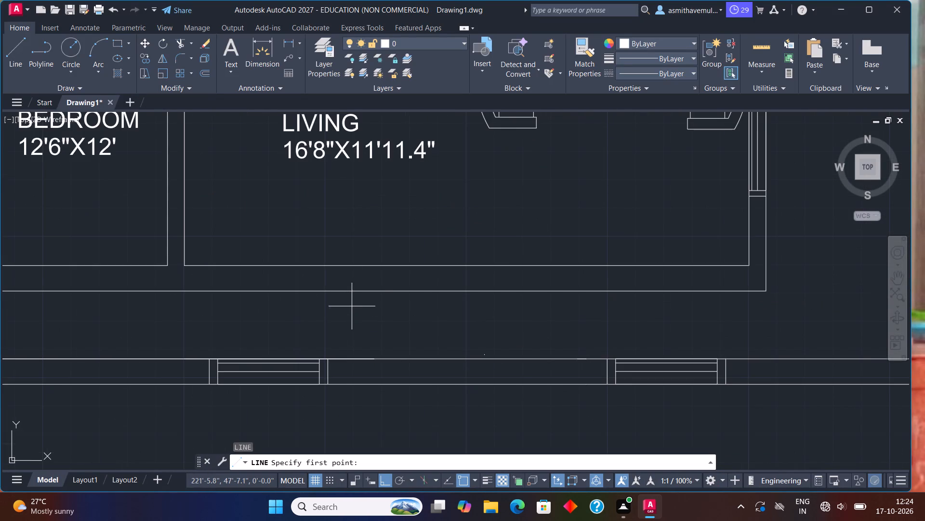
click(363, 266)
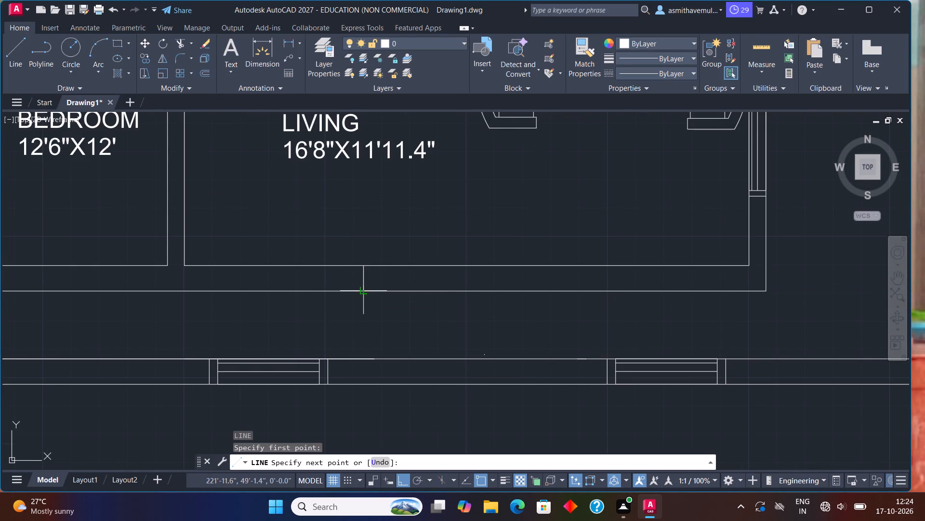
click(361, 289)
key(Escape)
key(o)
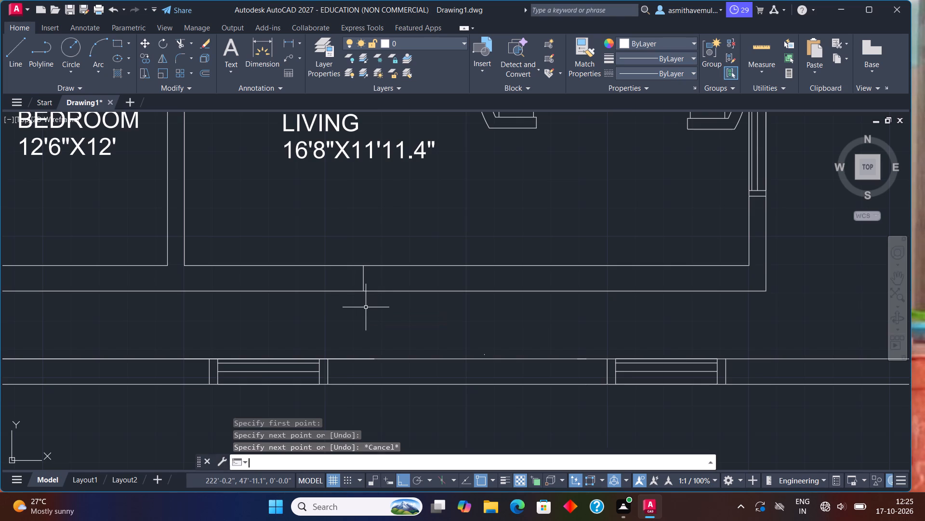
key(Return)
text(3")
key(Return)
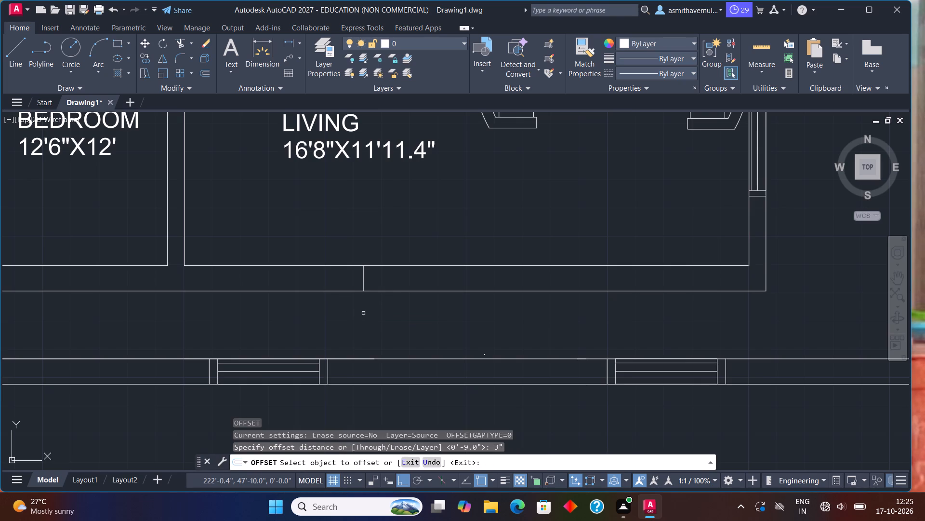
drag(364, 283, 369, 281)
click(384, 275)
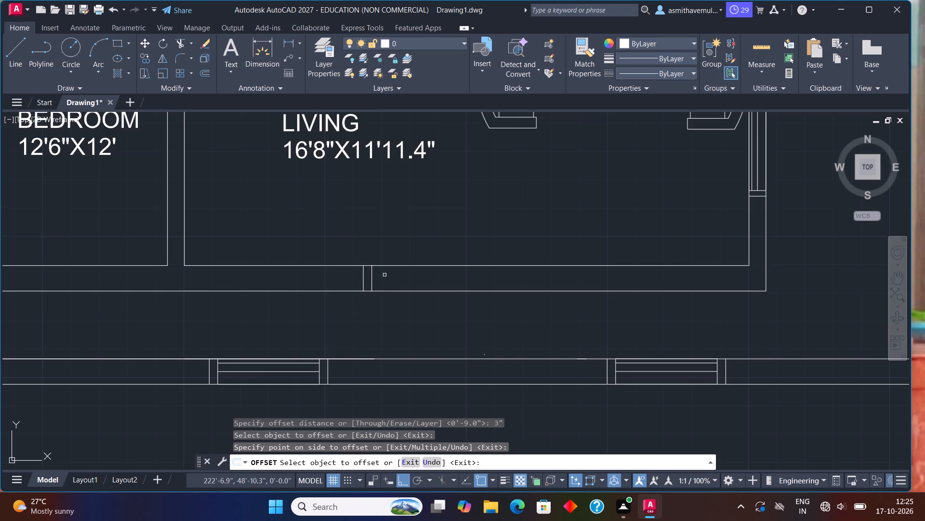
key(Escape)
Offset the jamb's east line 3' east, and the resulting line another 3' east, to lay out a double-door opening.
key(o)
key(Return)
text(3')
key(Return)
click(372, 282)
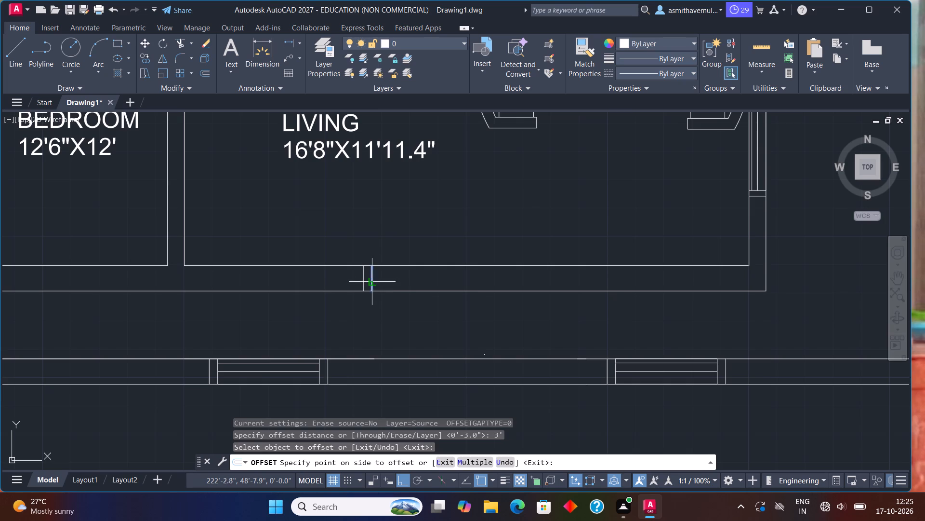
click(389, 276)
key(Escape)
key(o)
key(Return)
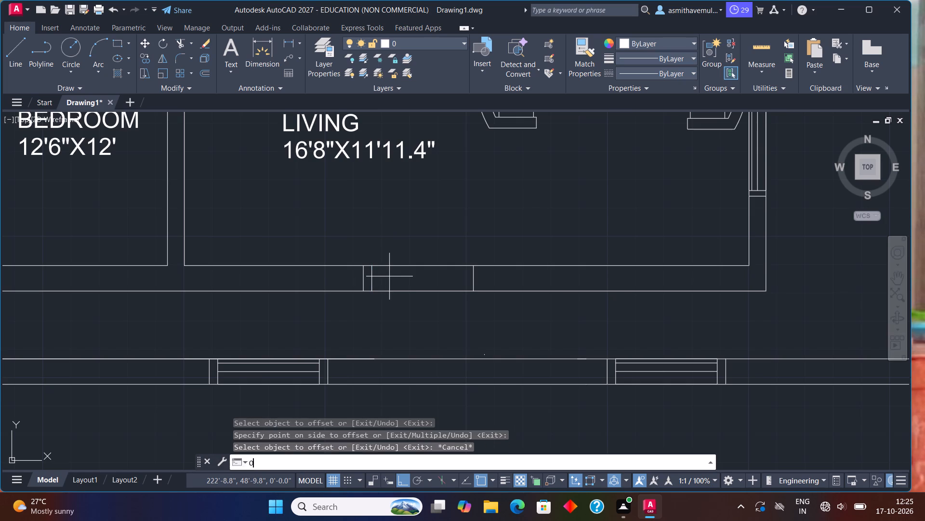
text(3')
key(Return)
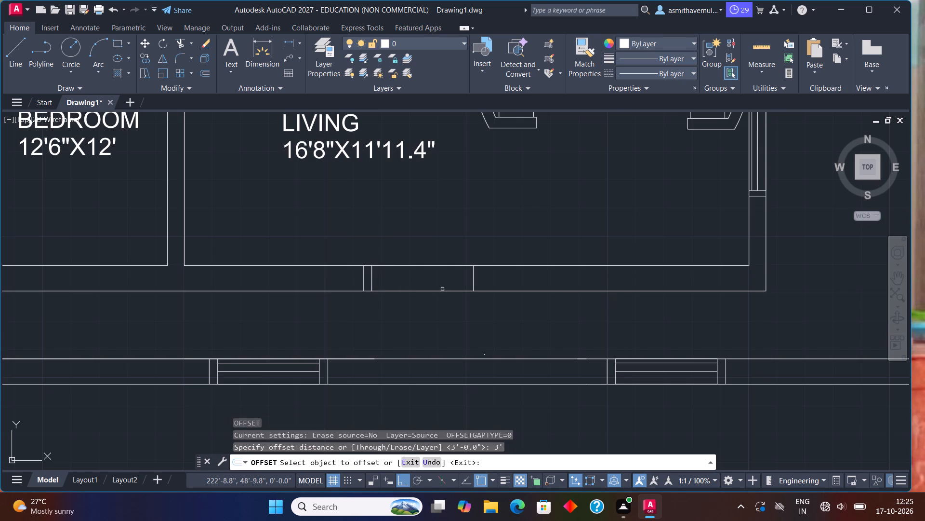
click(474, 278)
click(515, 274)
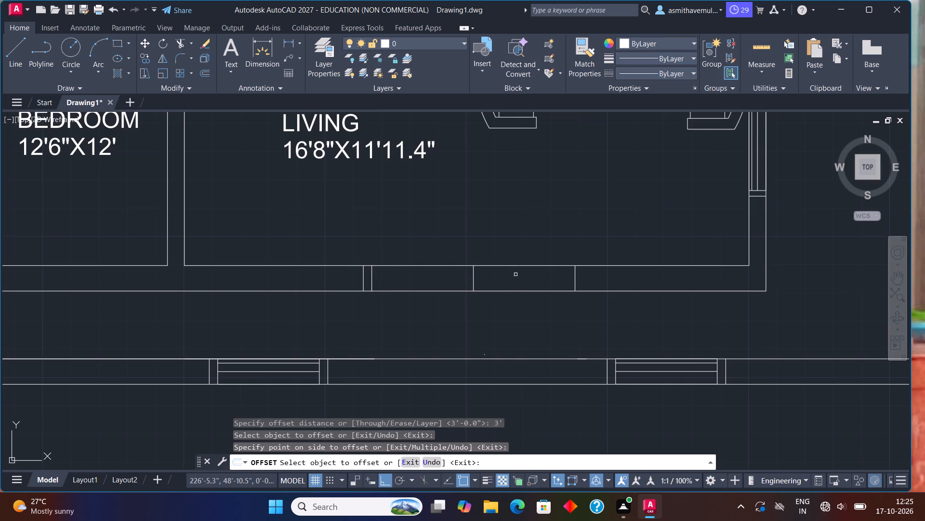
key(Escape)
Offset the easternmost door opening line 3" east to form the second jamb.
key(o)
key(Return)
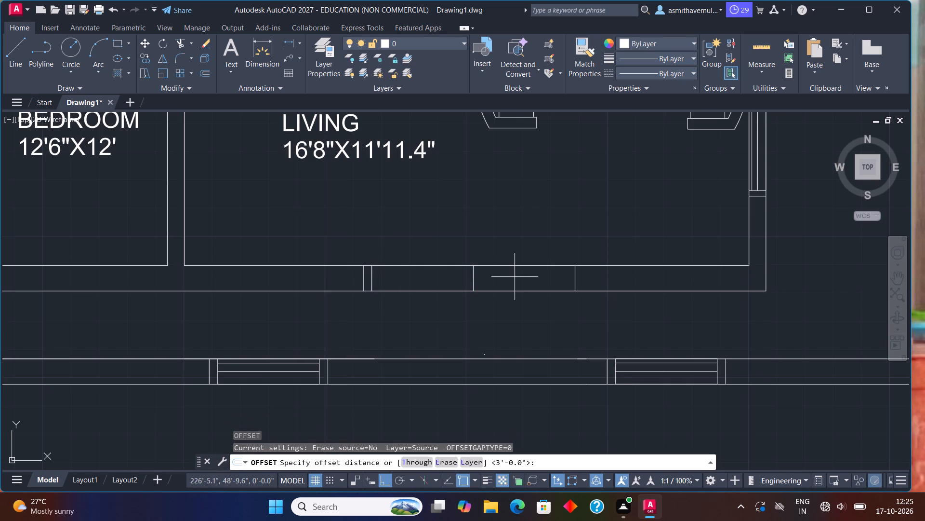
text(3")
key(Return)
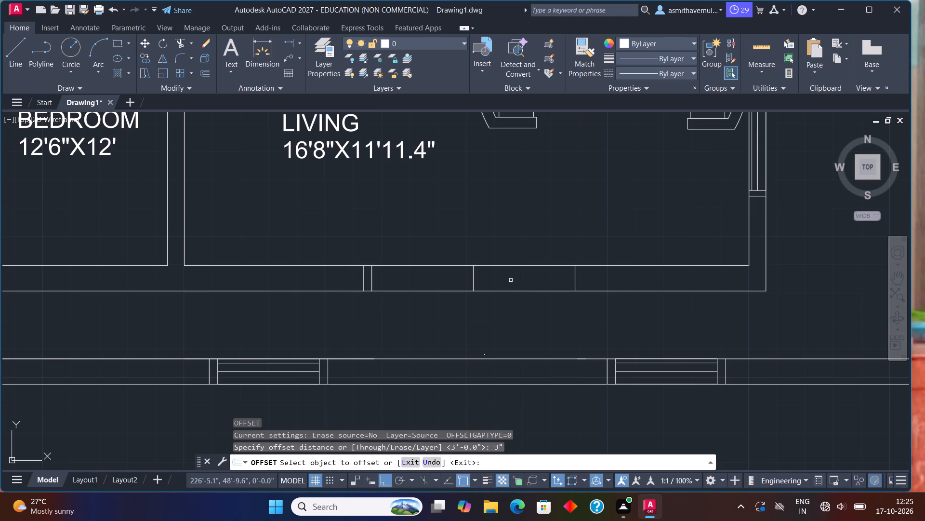
drag(575, 278, 581, 276)
click(637, 269)
key(Escape)
Trim both front wall lines between the two 3" jambs to open the doorway.
text(TRI)
key(m)
key(Return)
drag(557, 333, 521, 326)
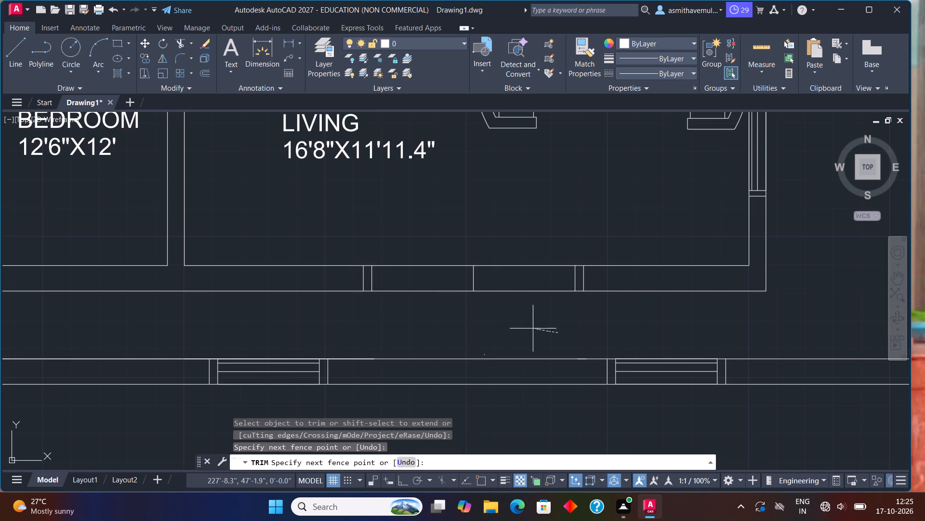
drag(521, 326, 476, 259)
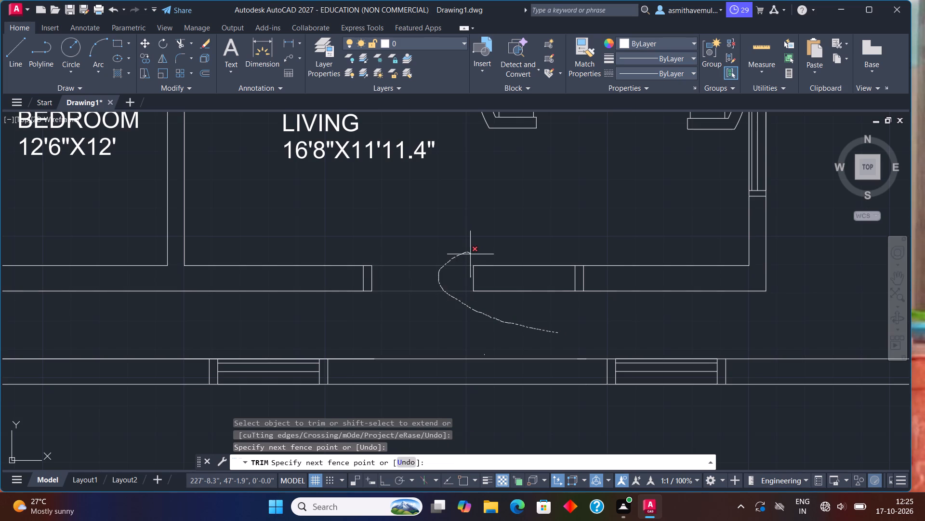
drag(476, 259, 499, 307)
key(Escape)
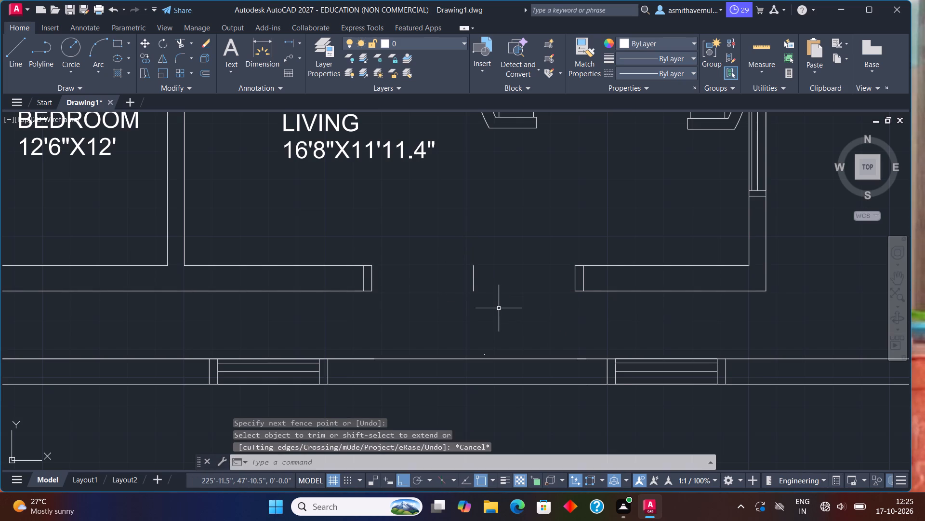
Draw a 3" by 3' rectangular door leaf from the west jamb's inner corner, running north into the living room.
text(REC)
key(Return)
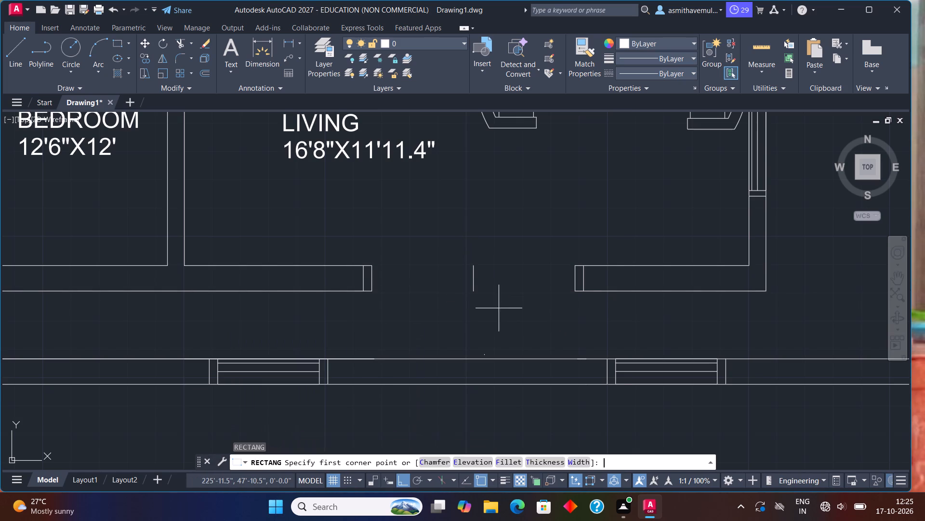
click(371, 267)
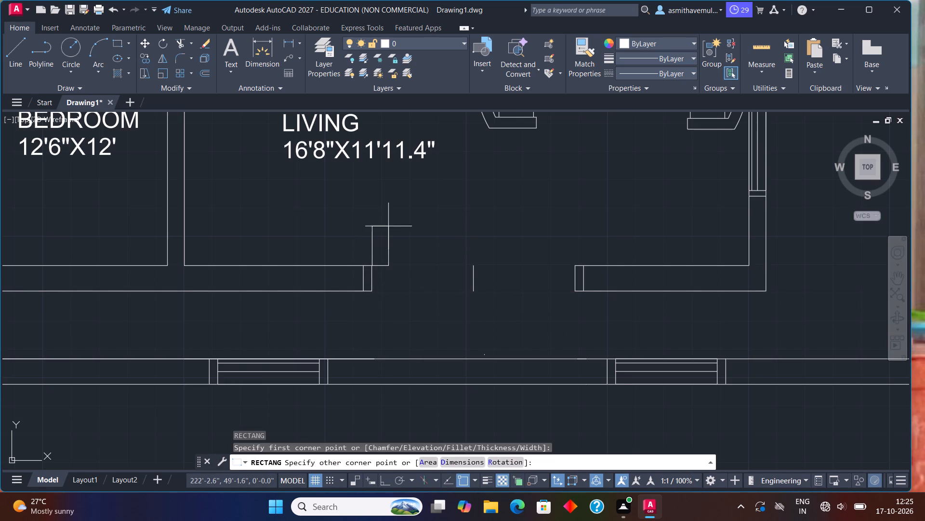
key(d)
key(Return)
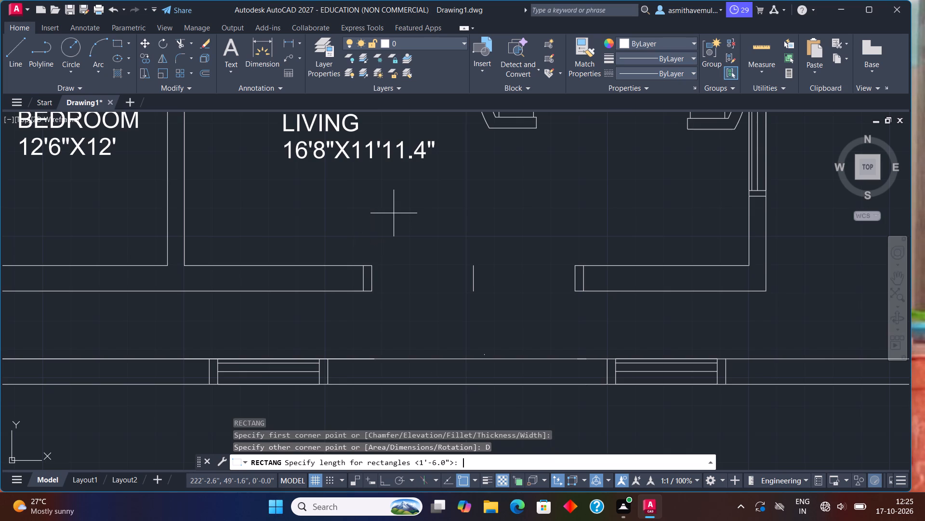
text(3")
key(Return)
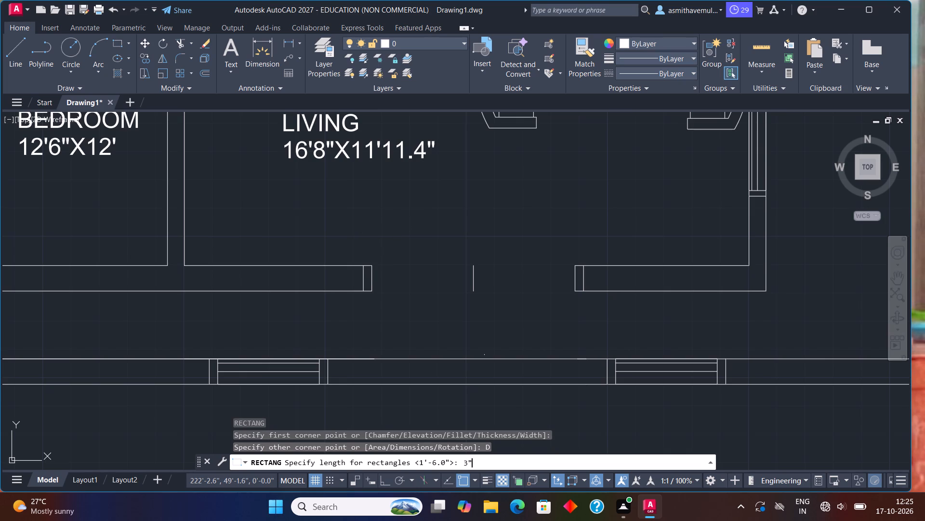
text(3')
key(Return)
click(394, 213)
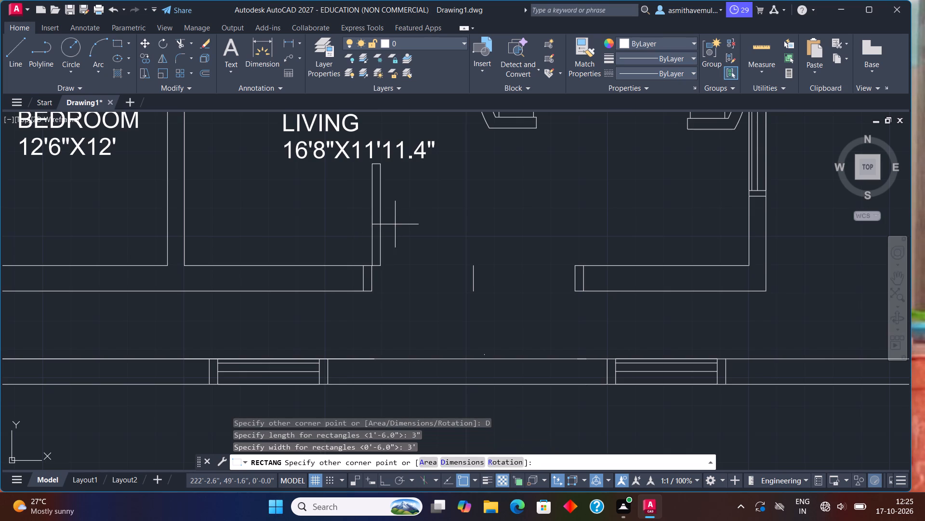
Fix the 3" by 3' door leaf rectangle in place at the west jamb, extending north into the living room.
text(ARC)
key(Return)
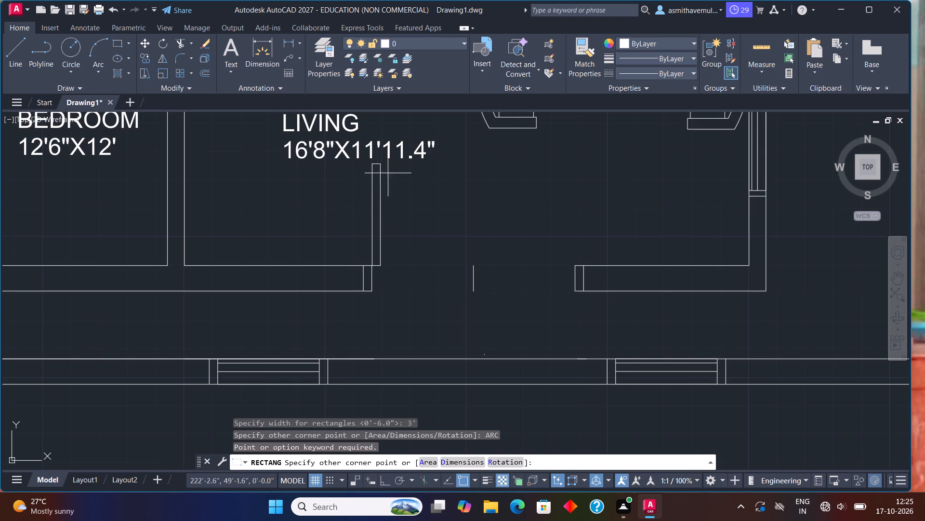
click(408, 184)
Move the two-line LIVING room label about 1'-7" straight north, clear of the new door leaf.
middle_drag(420, 201, 438, 282)
drag(372, 257, 305, 192)
key(m)
key(Return)
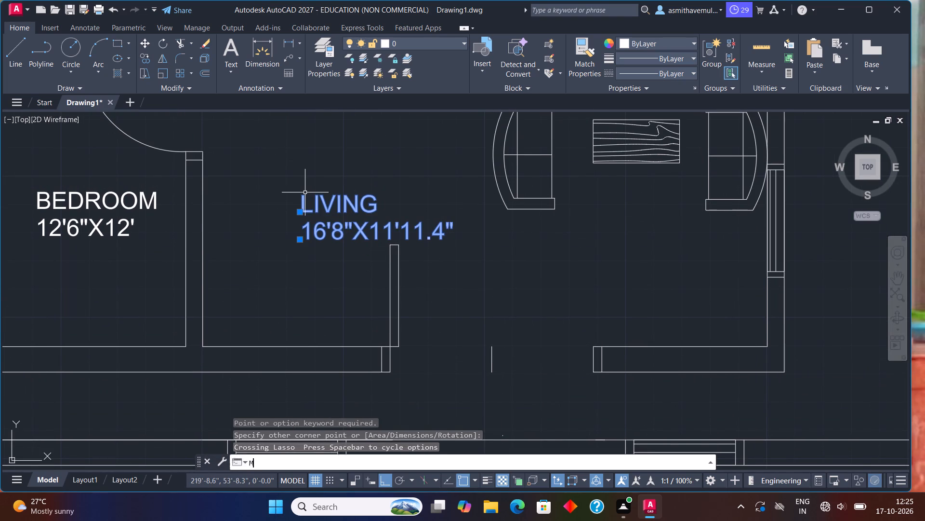
click(316, 228)
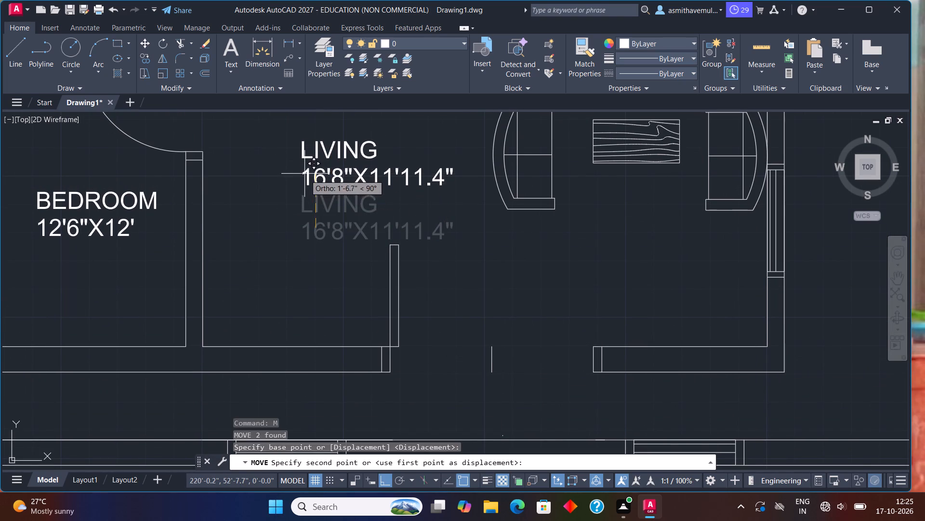
click(304, 173)
Draw the west leaf's swing arc through its two north corners, ending at the north end of the opening's centre line.
text(ARC)
key(Return)
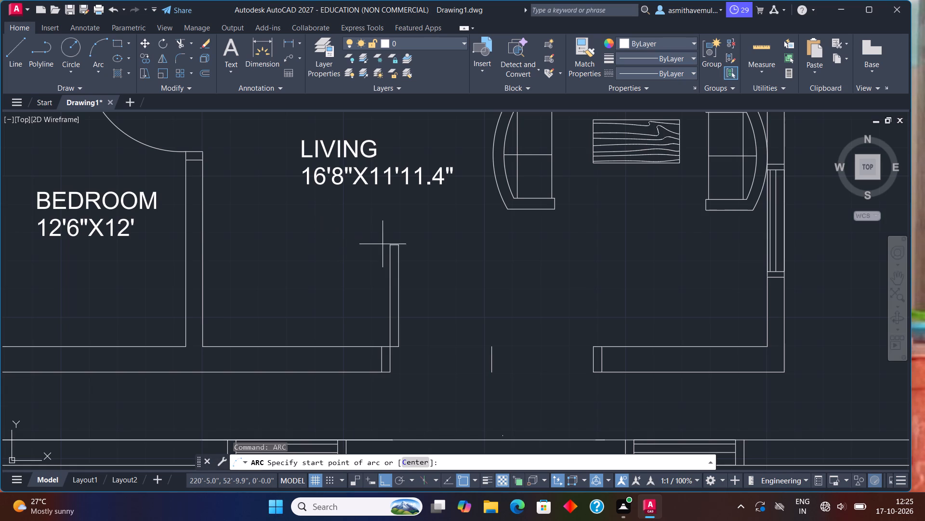
click(392, 247)
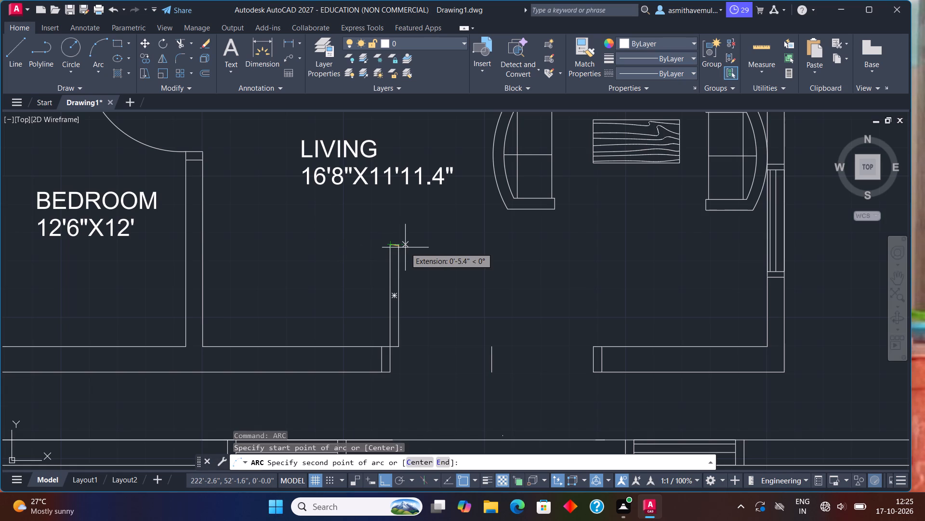
click(398, 246)
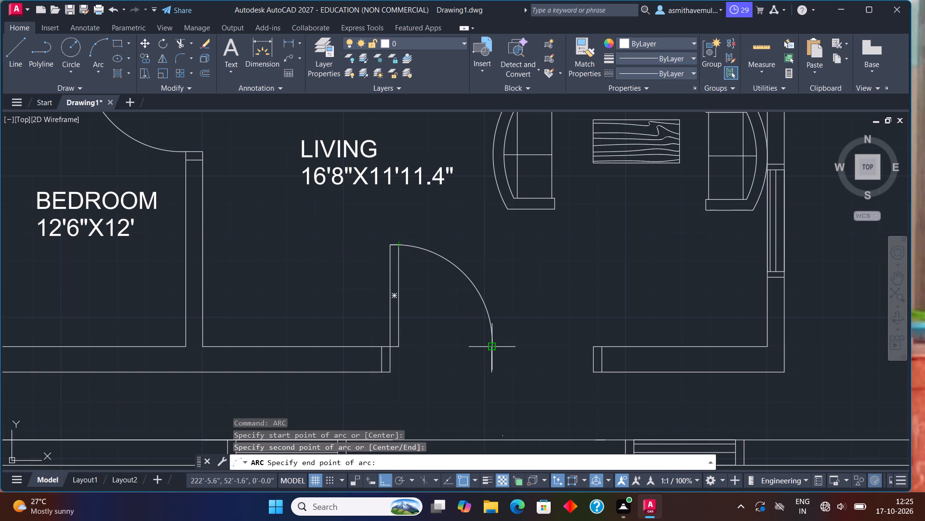
click(493, 346)
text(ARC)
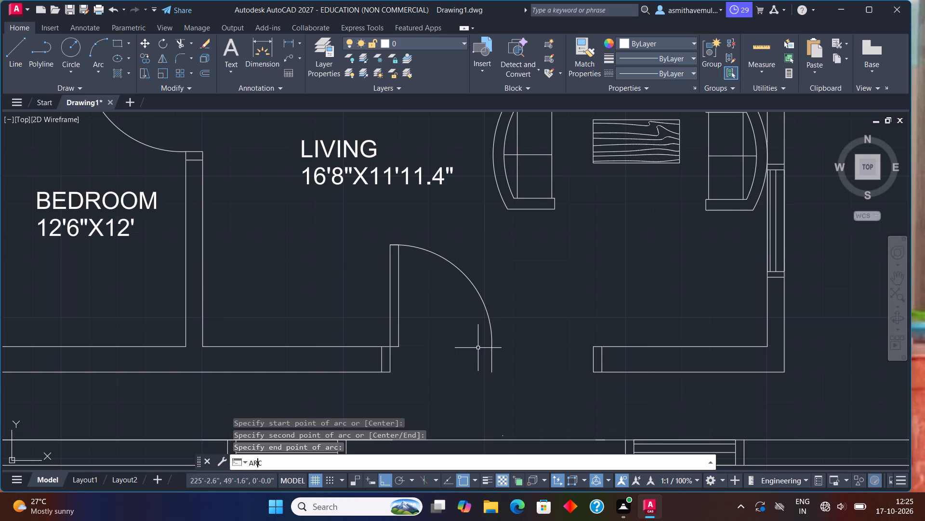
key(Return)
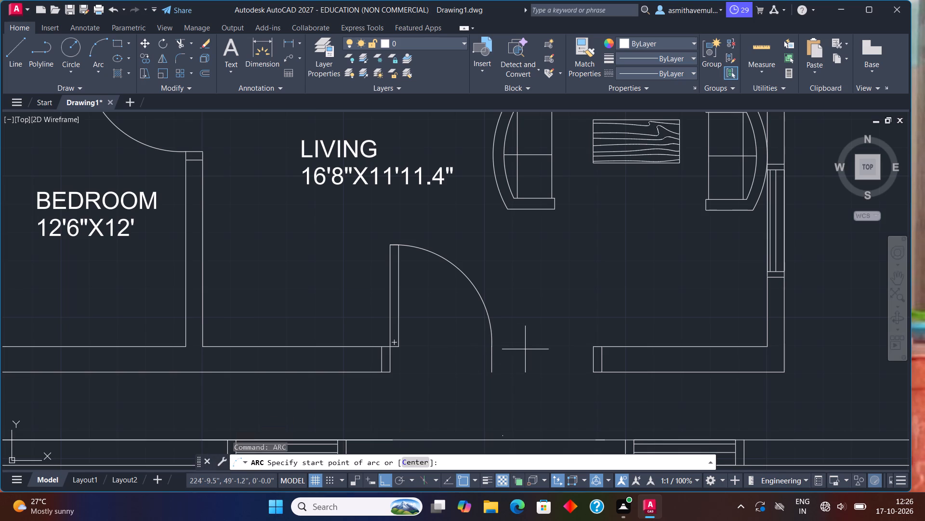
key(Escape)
Draw a 3" by 3' rectangular door leaf from the east jamb's inner corner, running north into the living room.
text(REC)
key(Return)
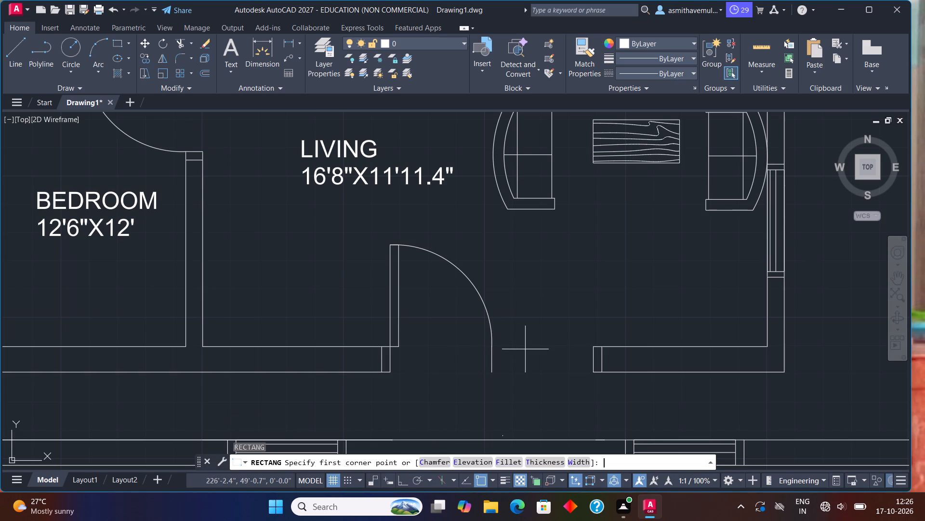
click(595, 349)
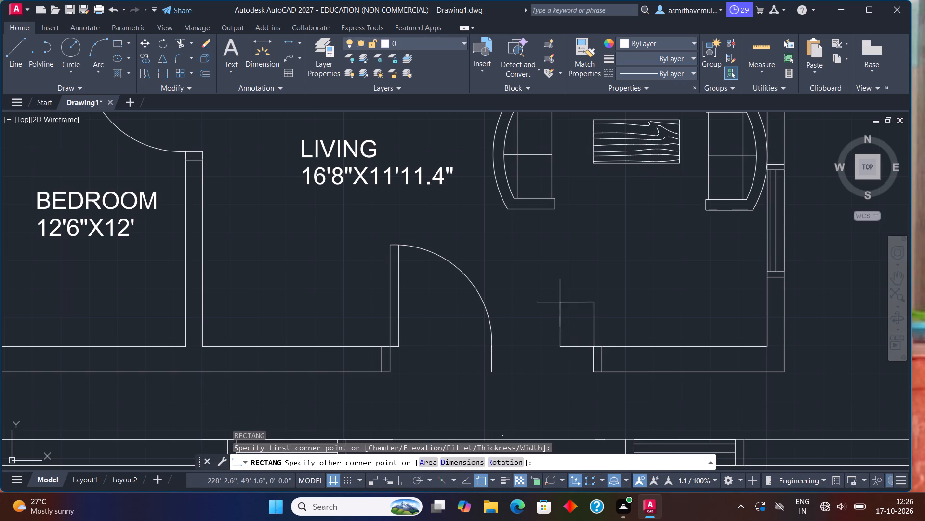
key(d)
key(Return)
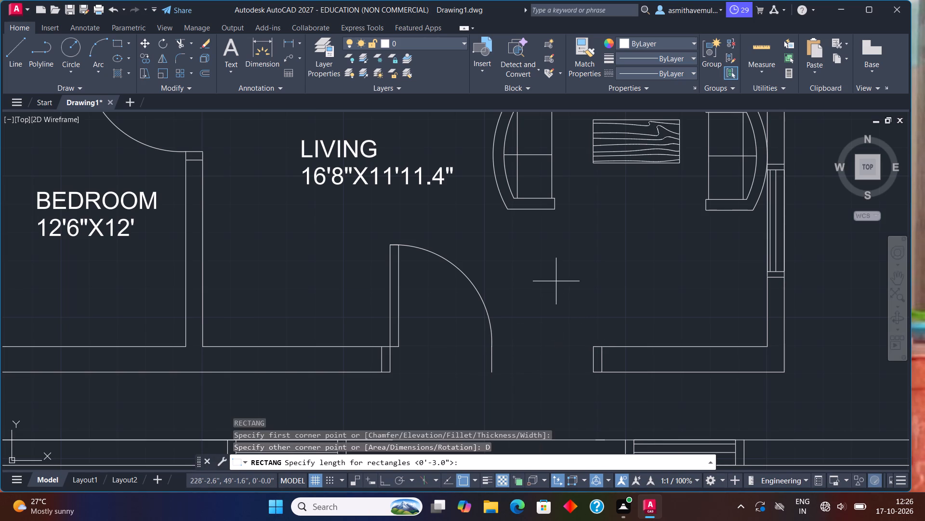
text(3")
key(Return)
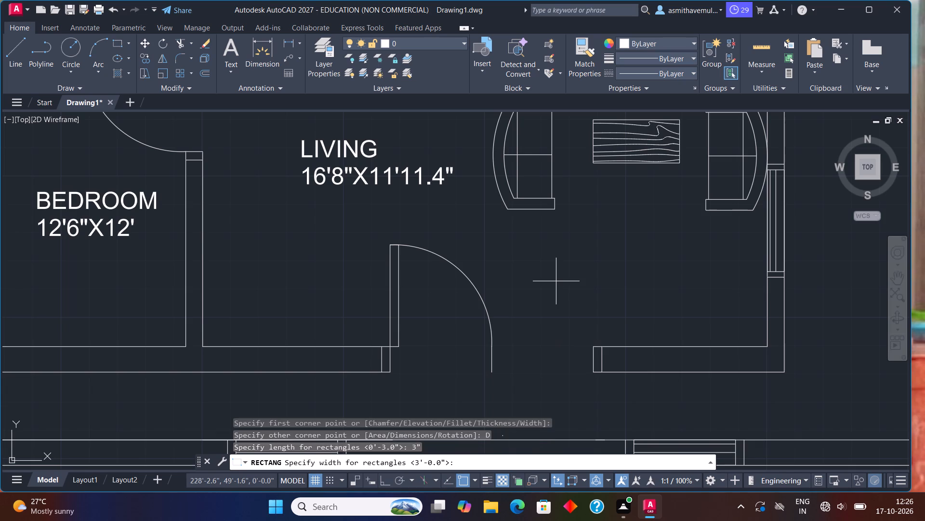
text(3')
key(Return)
click(556, 281)
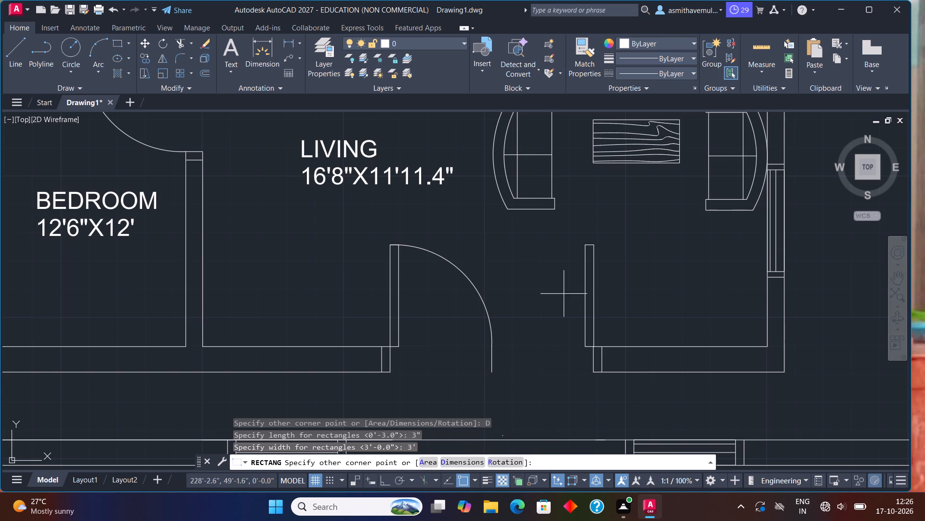
click(556, 299)
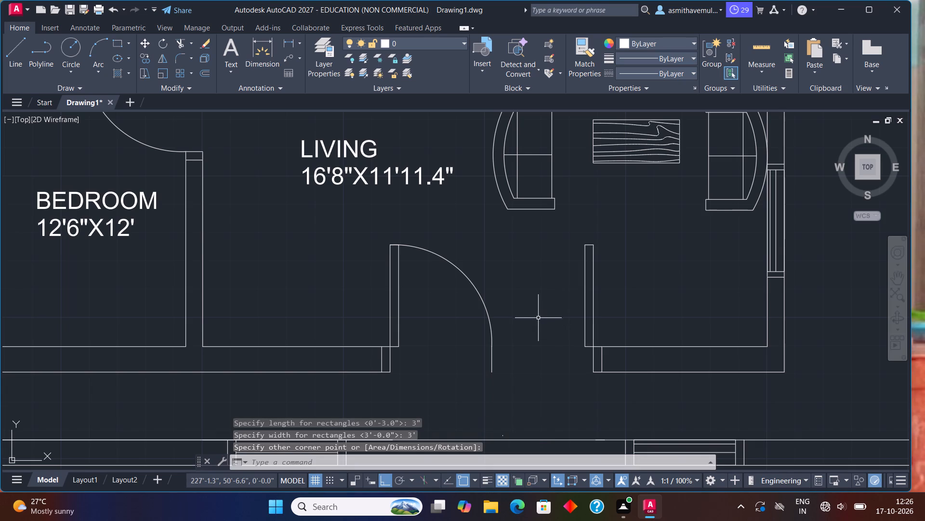
Draw the east leaf's swing arc through its two north corners, ending where the west leaf's arc meets the centre line.
text(ARC)
key(Return)
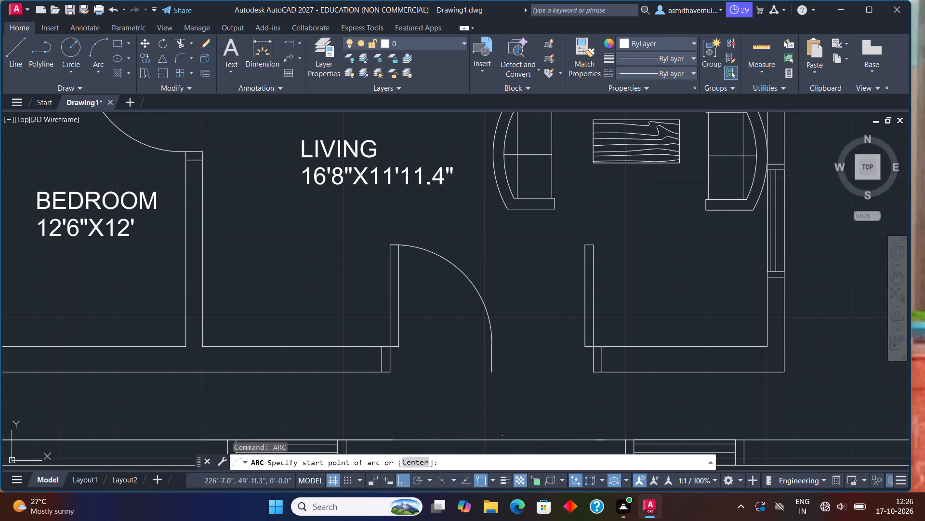
click(596, 245)
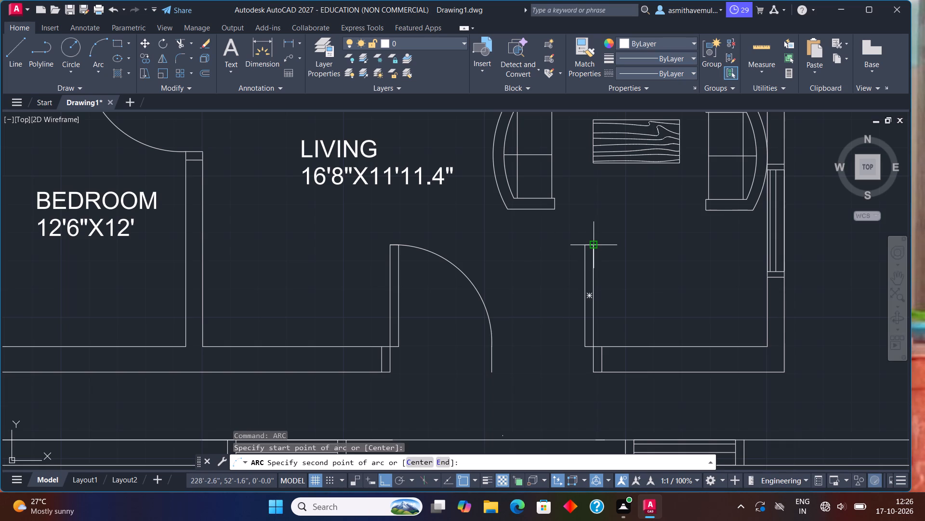
click(585, 245)
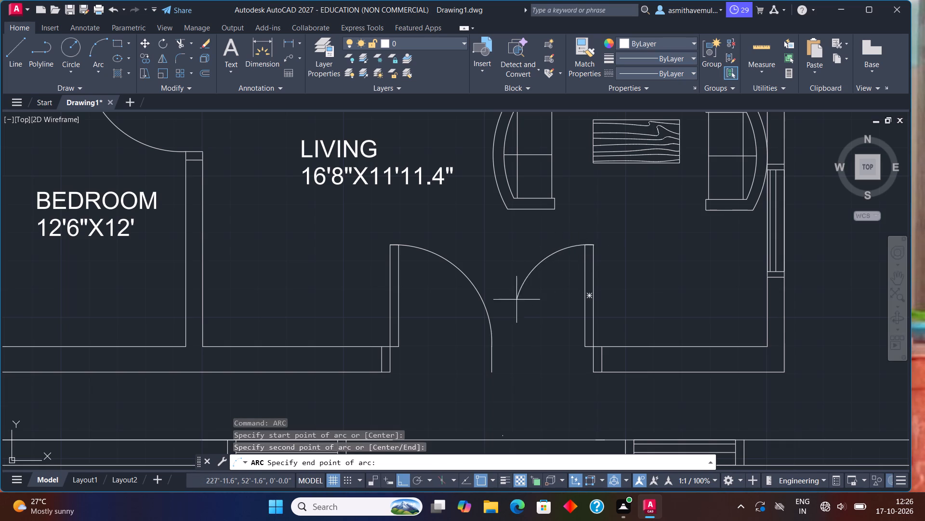
click(491, 344)
Delete the short centre line between the two door swings in the doorway.
drag(502, 364, 468, 363)
click(466, 363)
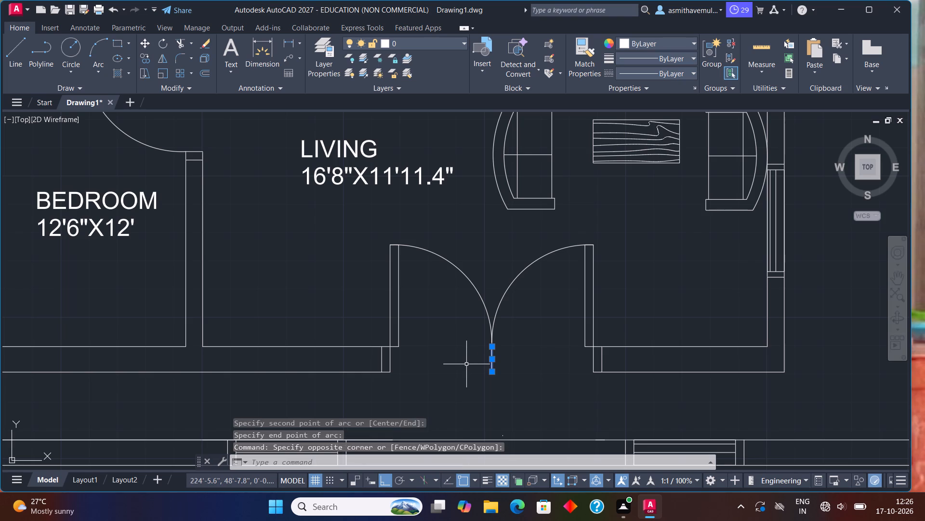
key(Delete)
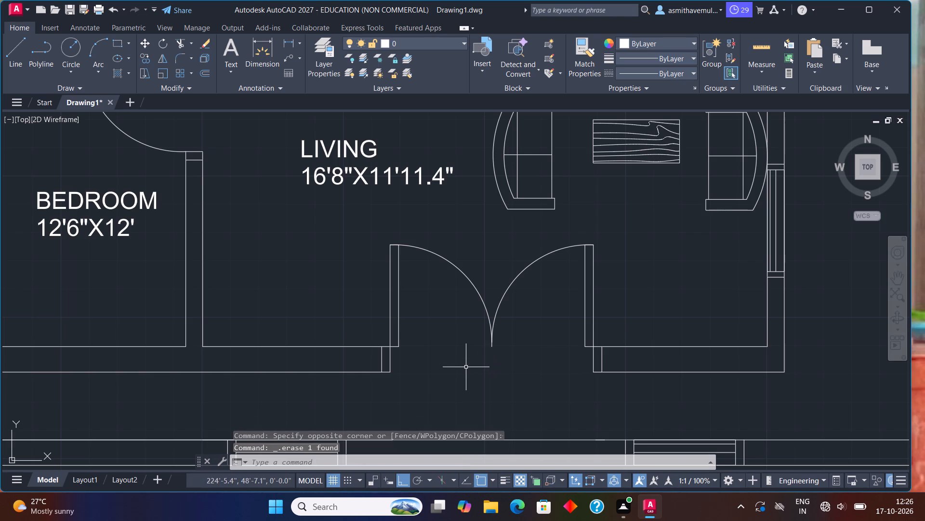
Move the western window, including its jamb lines, from the outer front wall into the living room's set-back wall, west of the double door.
scroll(465, 361, down, 2)
middle_drag(466, 357, 481, 310)
scroll(451, 347, up, 1)
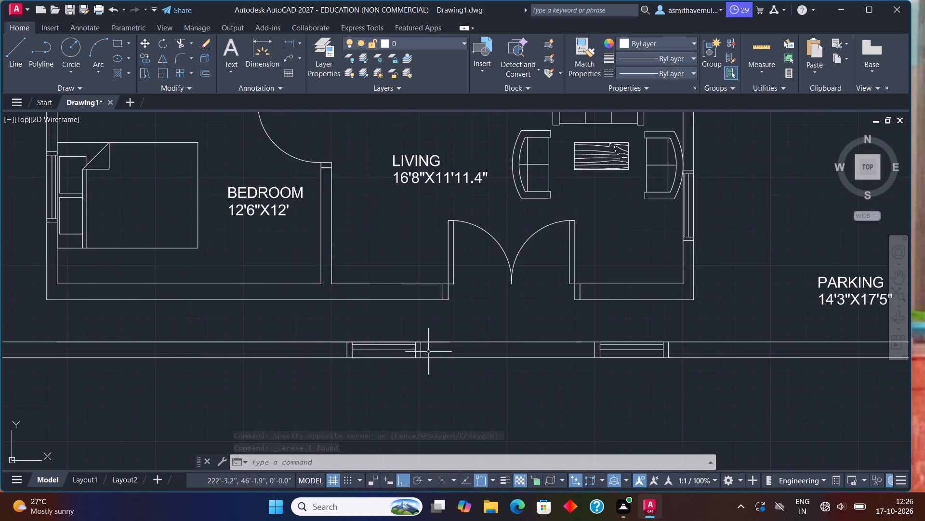
scroll(412, 355, up, 2)
middle_drag(402, 354, 432, 370)
drag(492, 354, 381, 347)
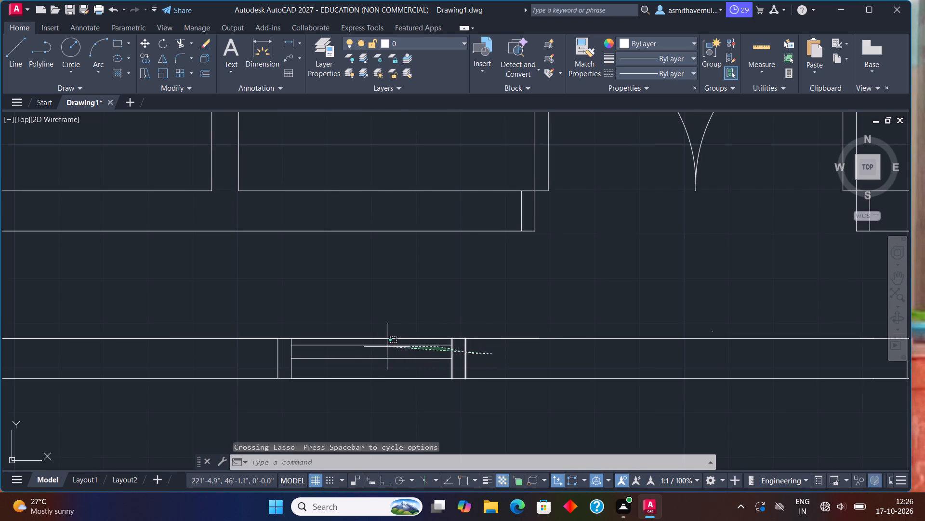
drag(381, 347, 274, 348)
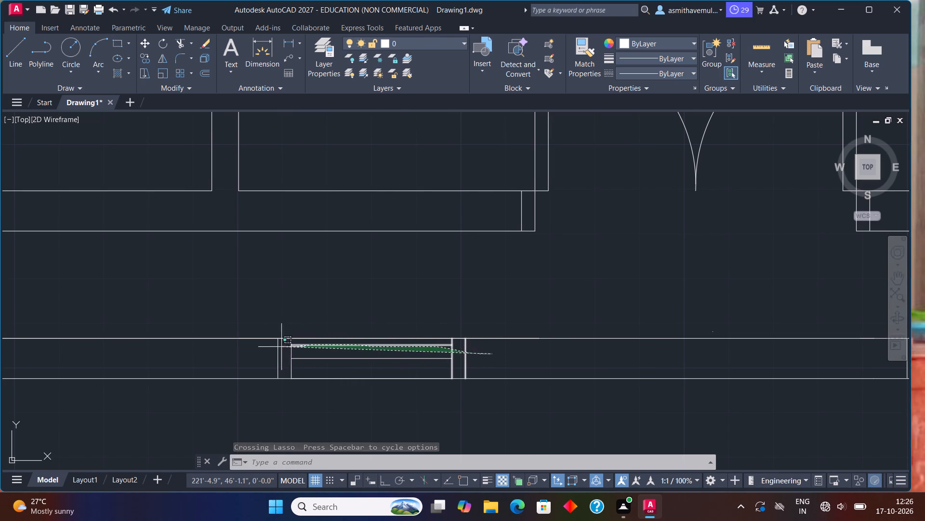
drag(274, 348, 292, 368)
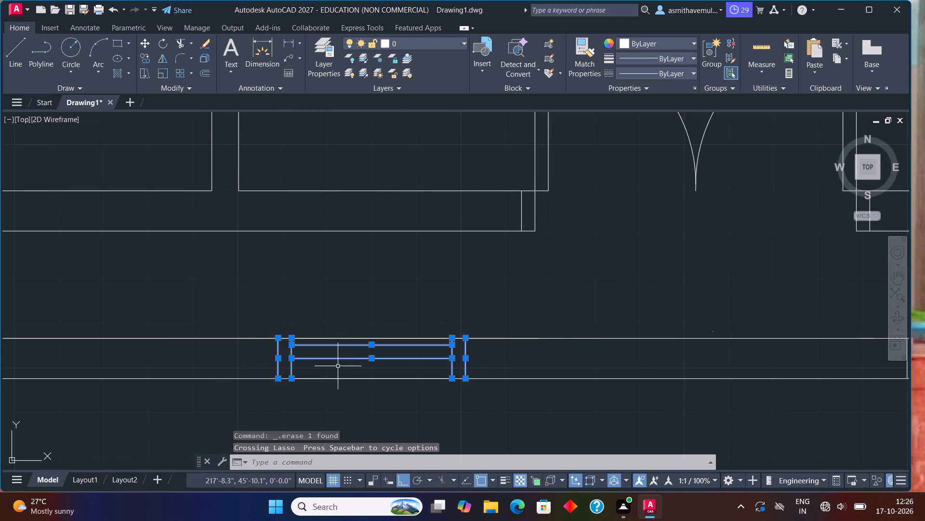
key(m)
key(Return)
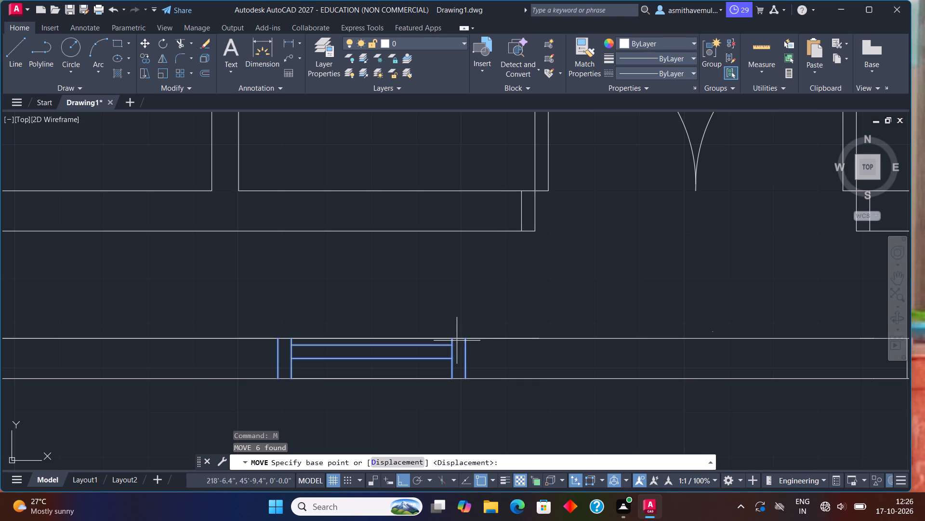
click(461, 338)
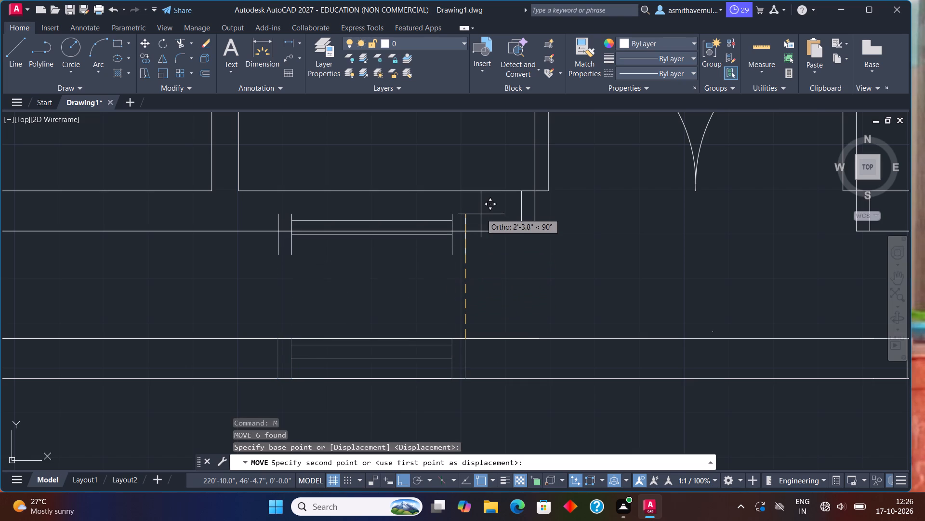
scroll(481, 213, up, 1)
key(F8)
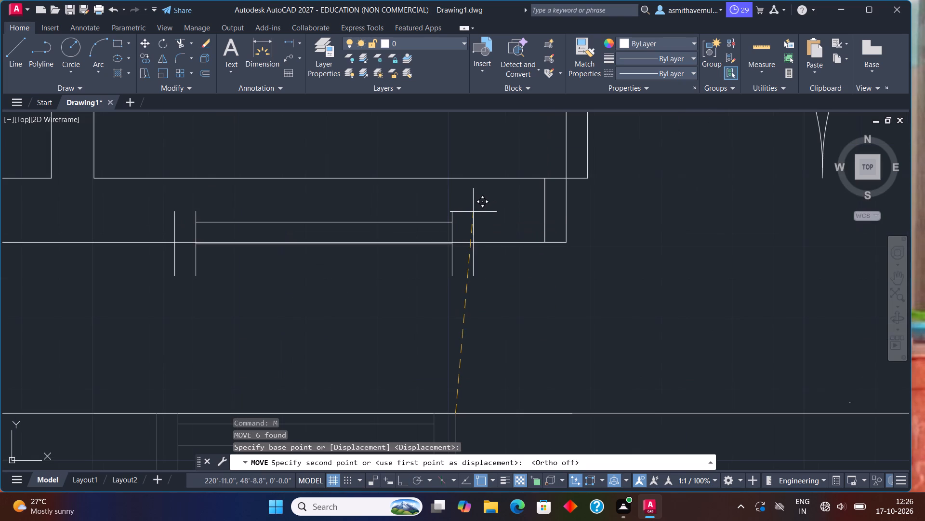
scroll(457, 186, up, 1)
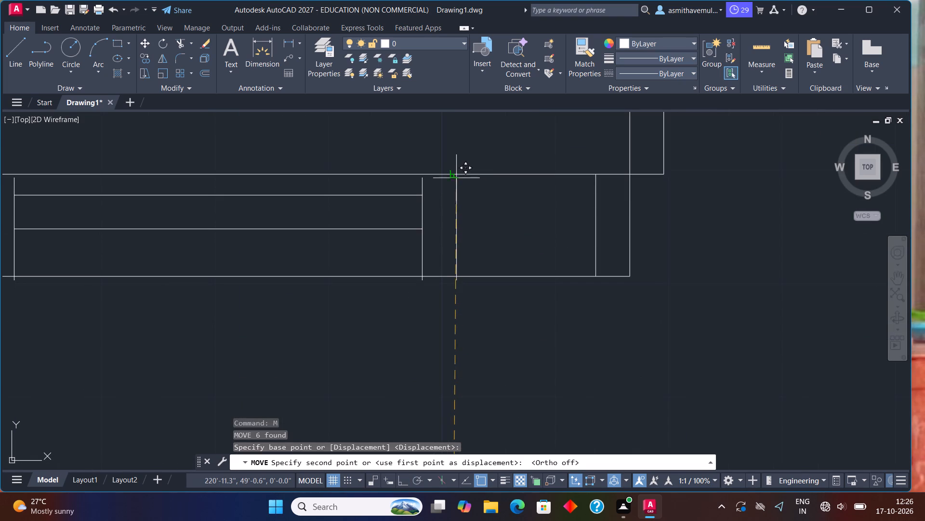
click(455, 177)
Delete the two short lines left on the outer front wall at the moved window's former position.
scroll(549, 220, down, 3)
scroll(665, 269, down, 1)
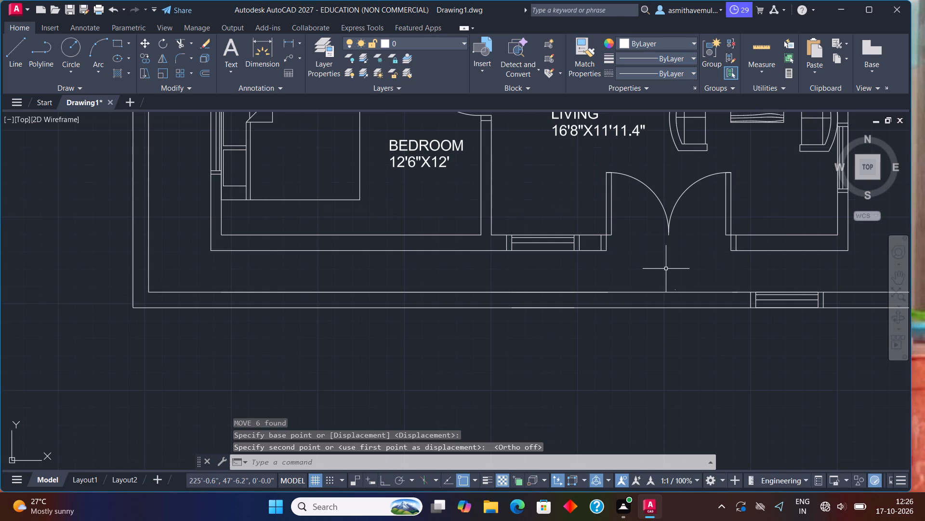
click(560, 309)
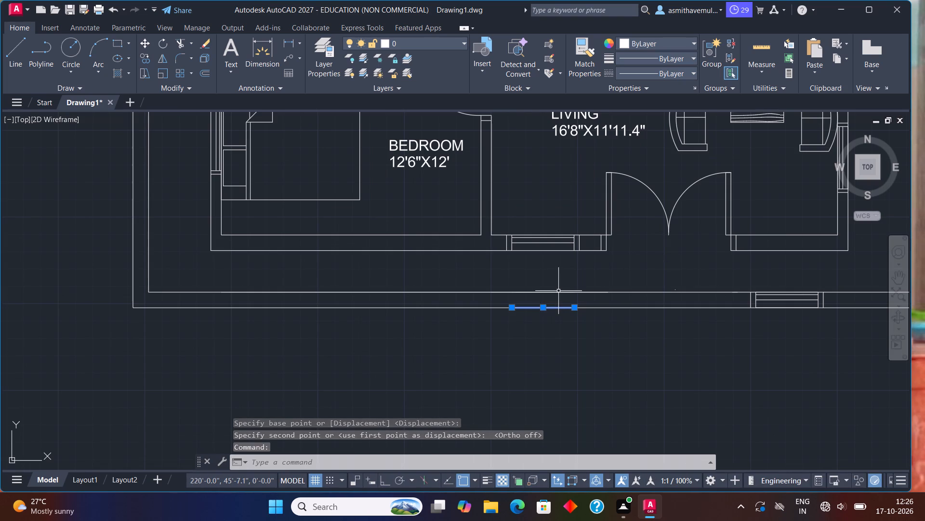
click(558, 291)
key(Delete)
Delete the two short lines lying over the outer front wall's faces at the remaining window.
scroll(582, 316, down, 1)
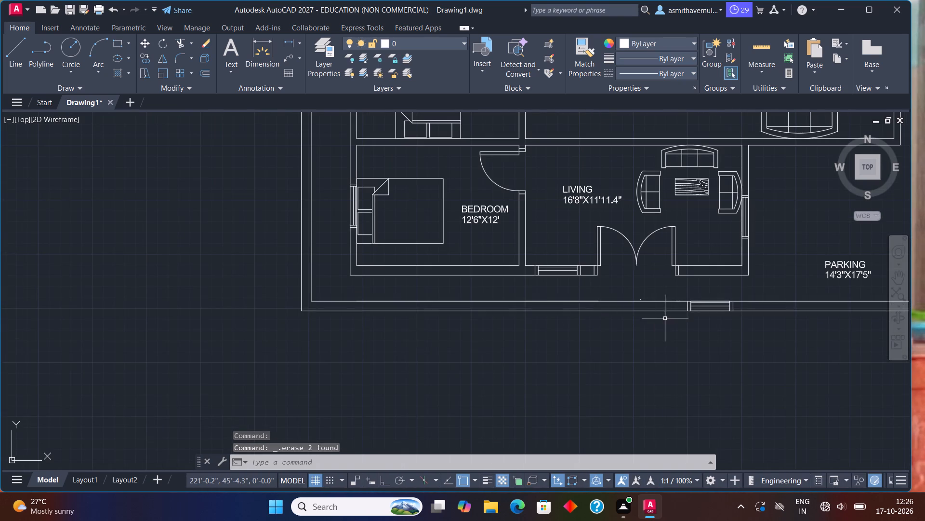
middle_drag(665, 315, 476, 310)
scroll(492, 311, up, 1)
scroll(572, 310, up, 1)
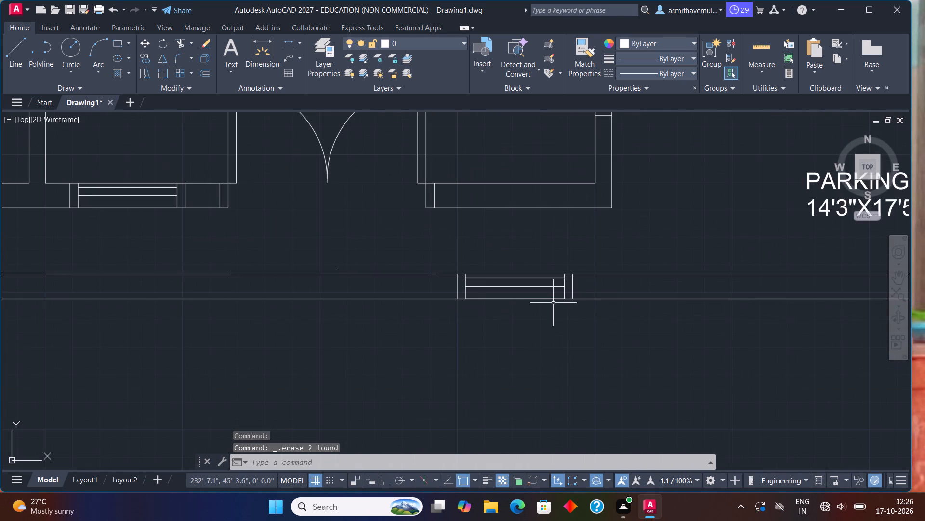
click(545, 299)
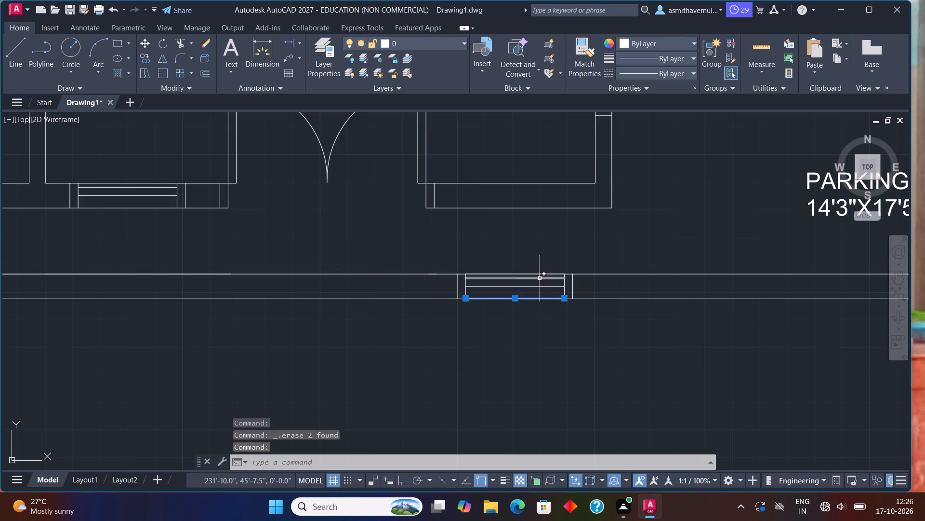
click(539, 273)
key(Delete)
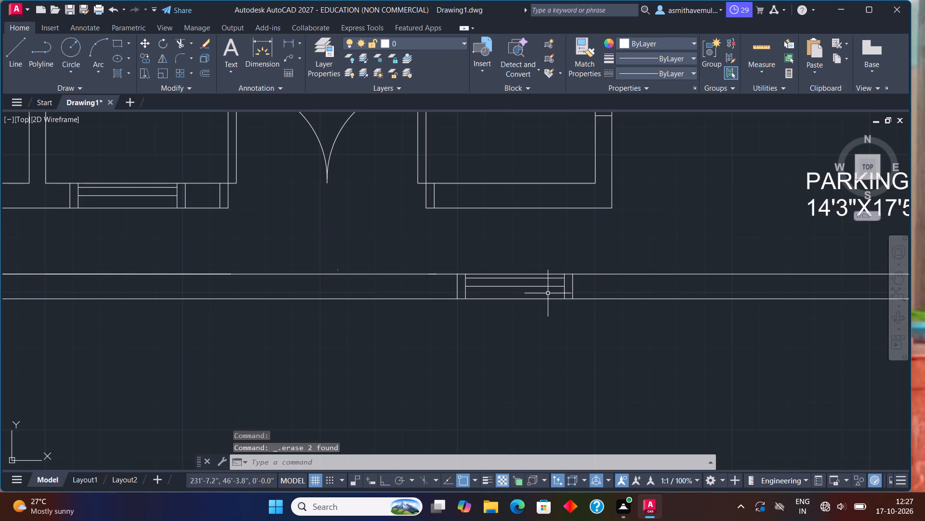
Move the remaining window, including its jamb lines, from the outer front wall into the living room's set-back wall, east of the double door.
scroll(548, 293, up, 2)
drag(615, 270, 614, 269)
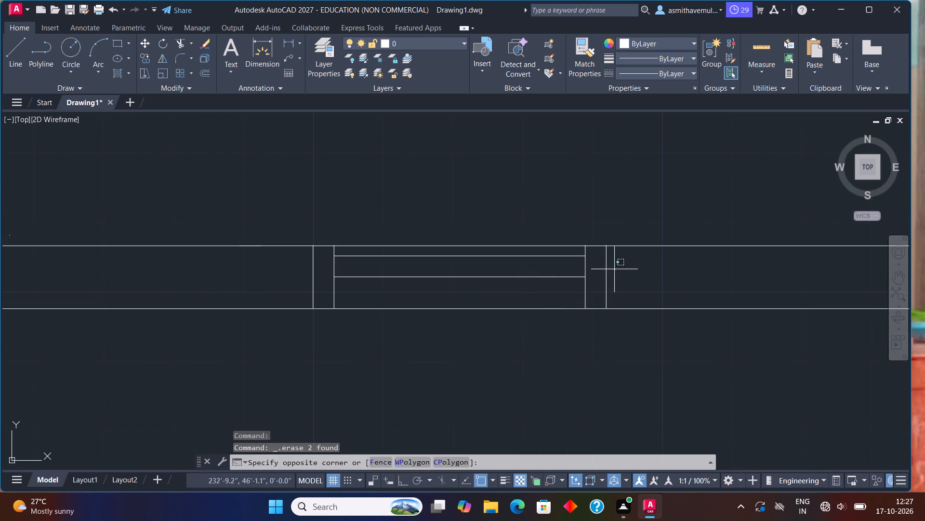
drag(614, 269, 301, 283)
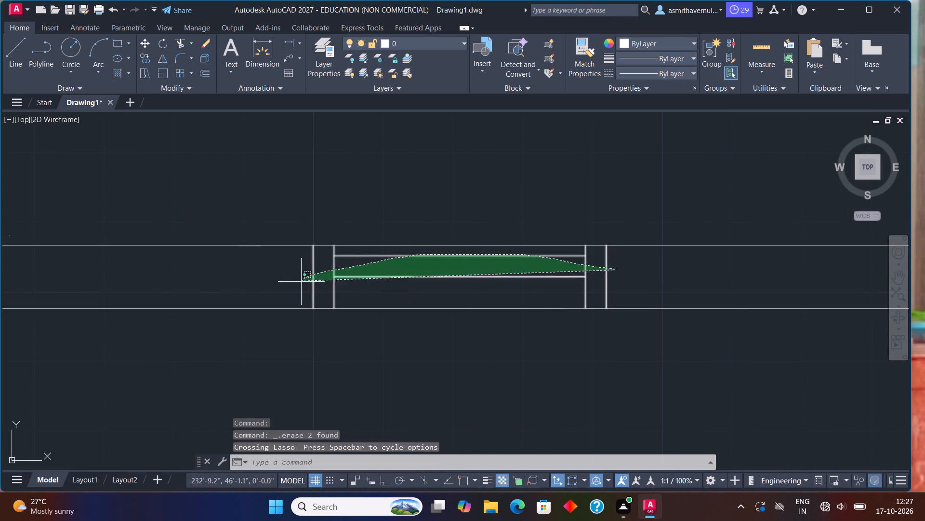
drag(301, 283, 320, 296)
key(m)
key(Return)
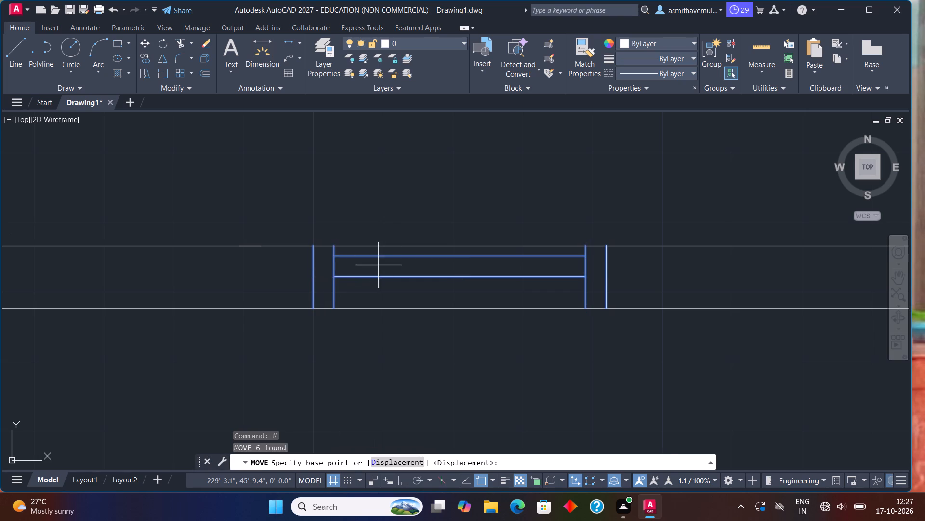
click(603, 245)
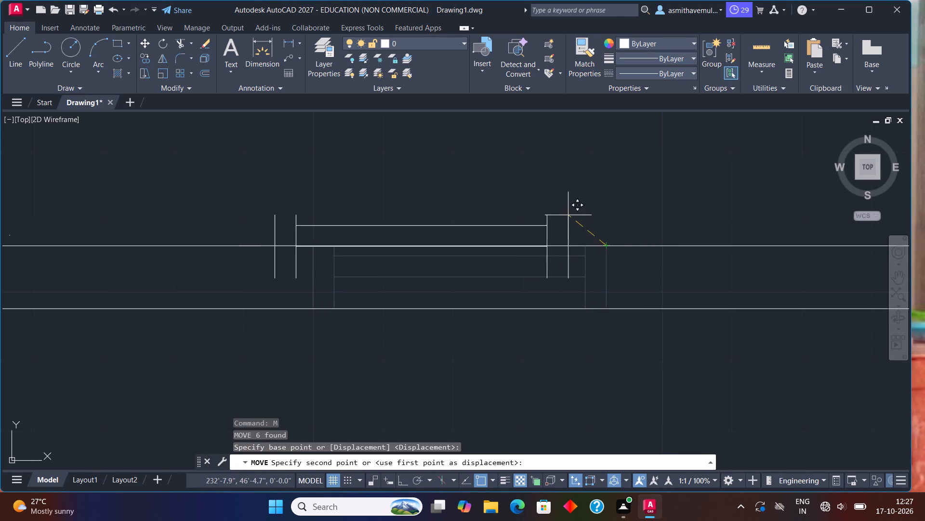
scroll(563, 213, down, 2)
middle_drag(561, 223, 581, 333)
scroll(611, 249, up, 1)
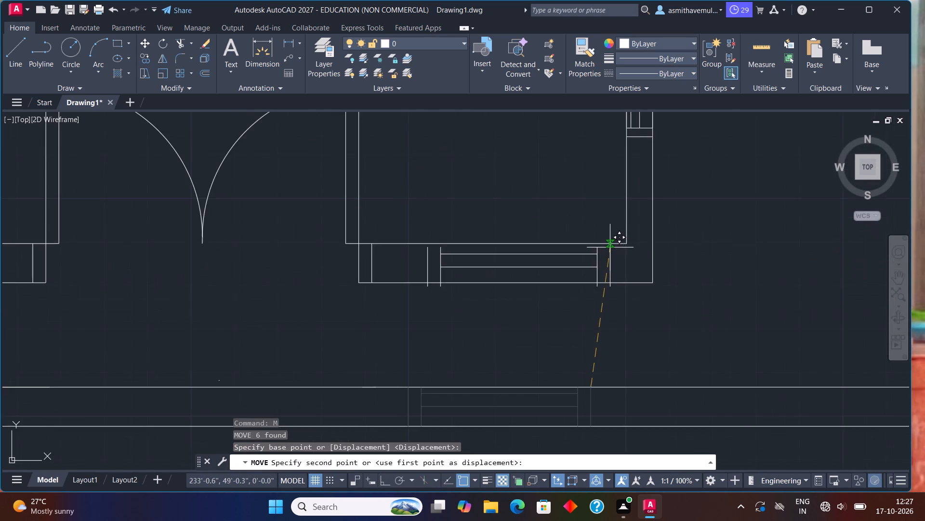
scroll(609, 247, up, 2)
click(589, 239)
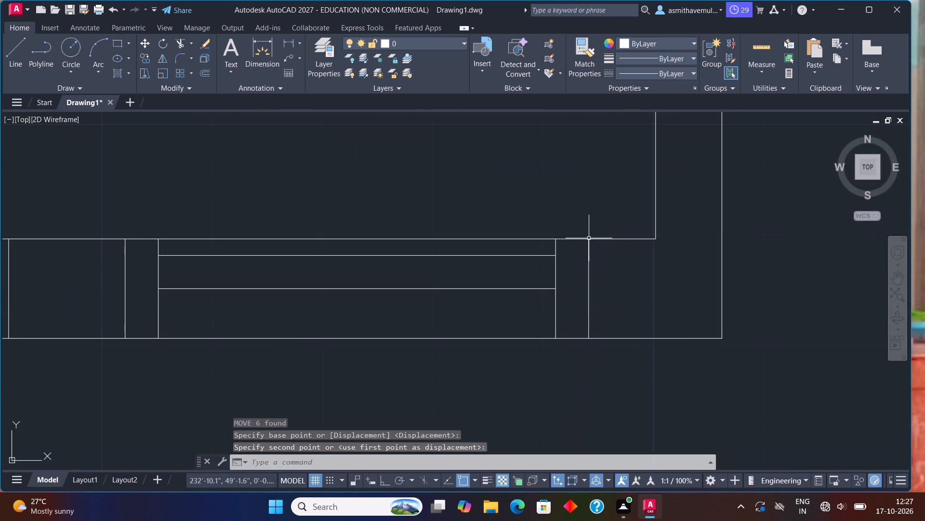
Delete the two short lines lying over the wall faces at the living room's east window.
scroll(577, 270, down, 4)
middle_drag(602, 244, 598, 259)
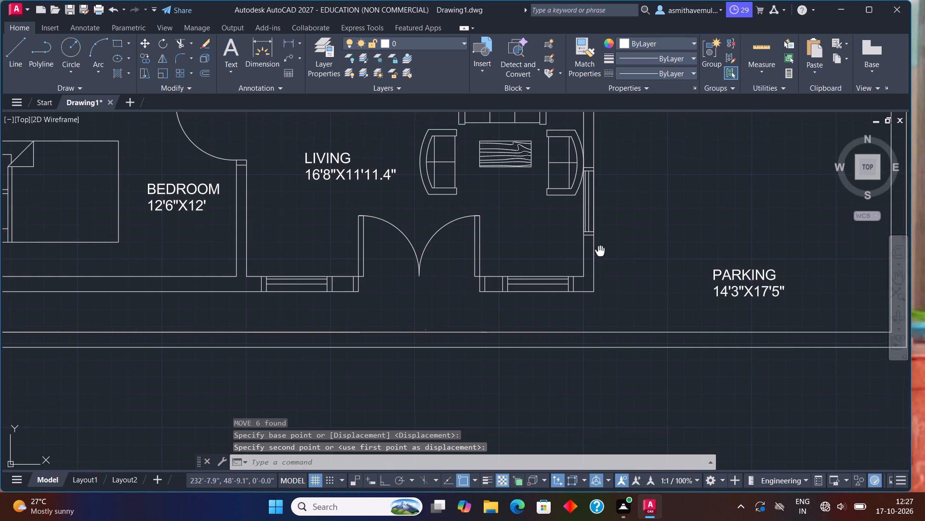
middle_drag(598, 259, 584, 298)
scroll(562, 262, up, 2)
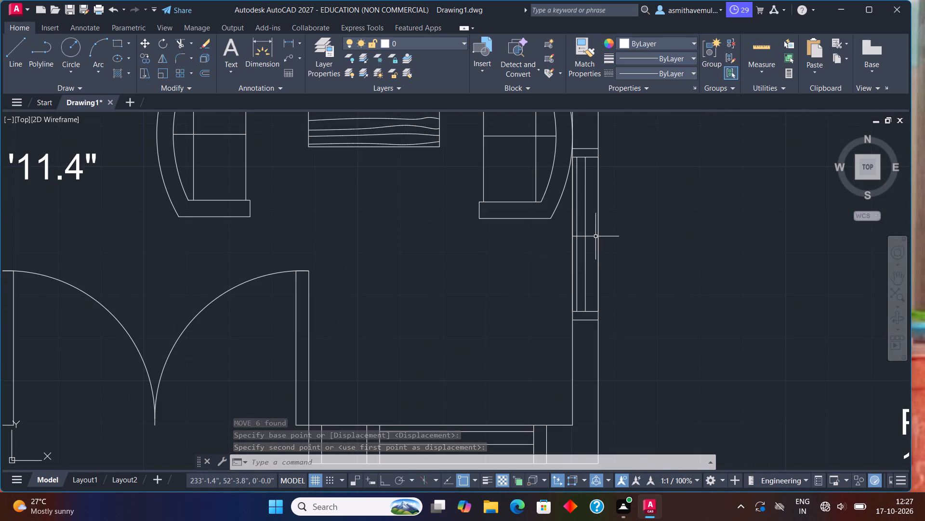
click(600, 233)
click(571, 234)
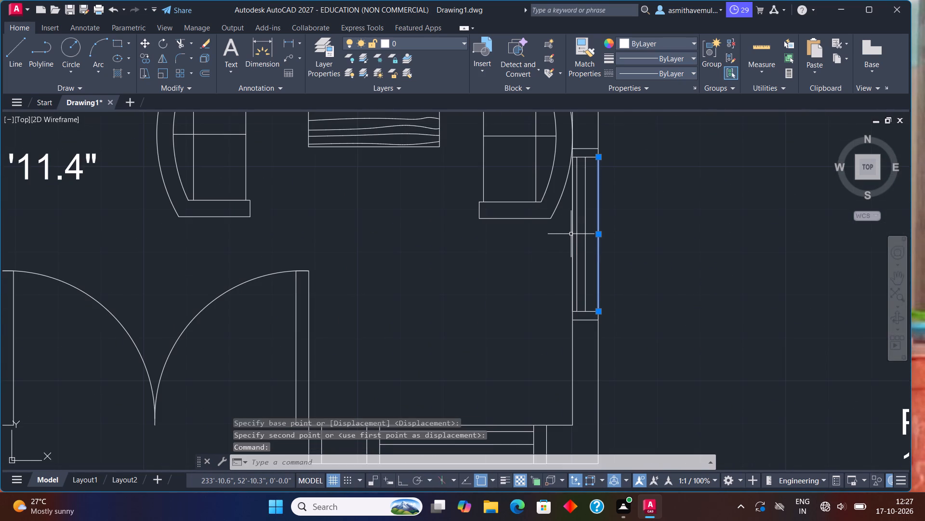
key(Delete)
Delete the two short lines over the east wall's faces at the hall window beside the sofa and two armchairs.
scroll(573, 235, down, 2)
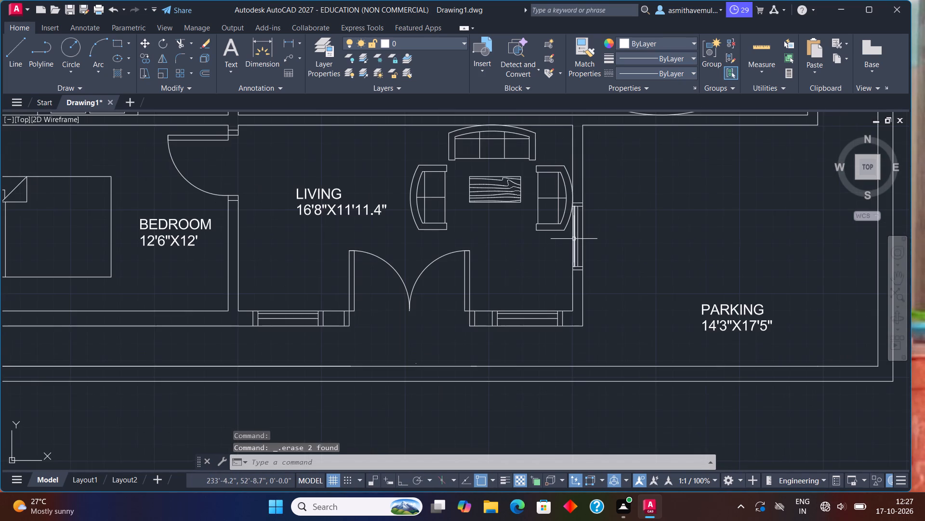
middle_drag(581, 235, 548, 356)
scroll(624, 276, down, 1)
middle_drag(661, 247, 645, 257)
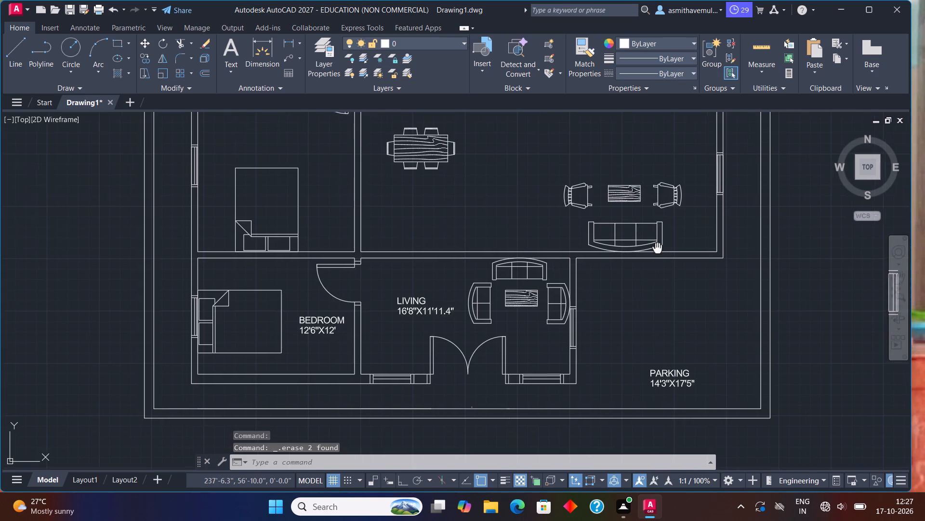
middle_drag(645, 257, 509, 339)
scroll(555, 273, up, 3)
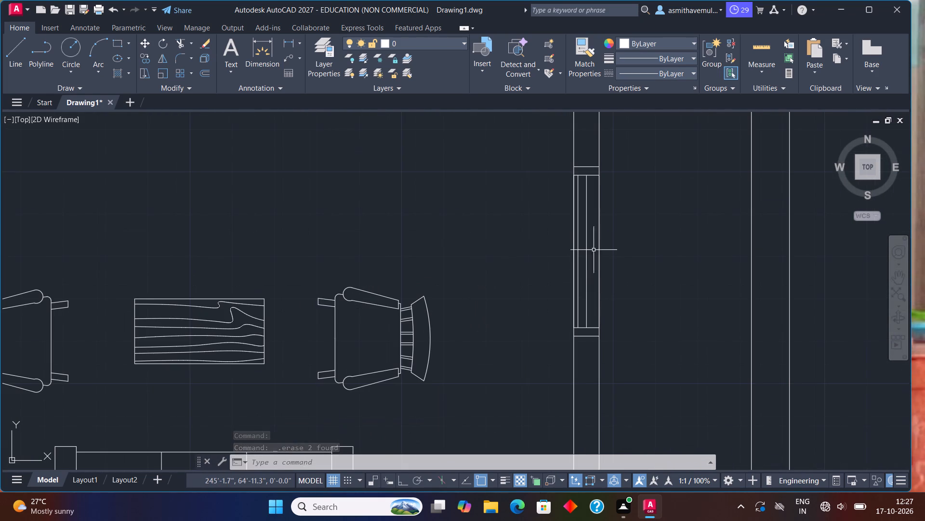
click(599, 248)
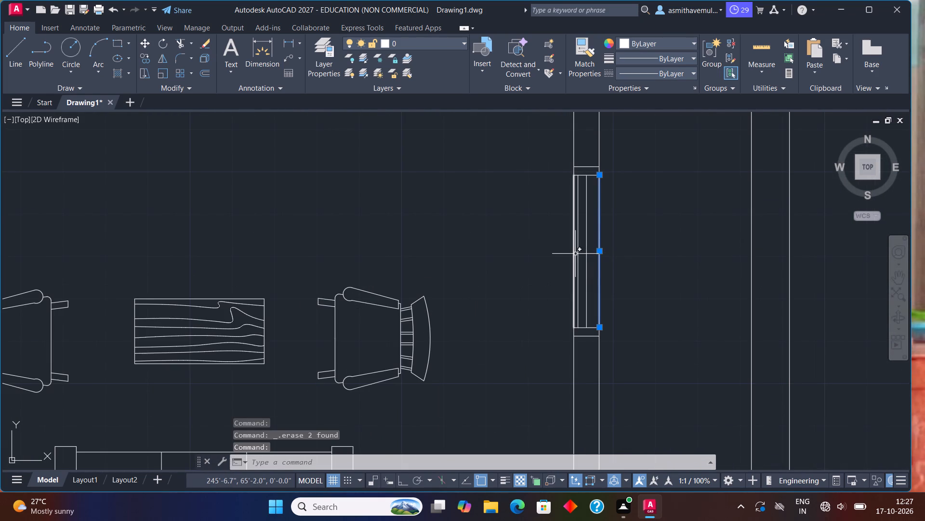
click(575, 254)
key(Delete)
Delete the two short lines over the east wall's faces at the small window of the washroom beside the staircase.
scroll(551, 269, down, 3)
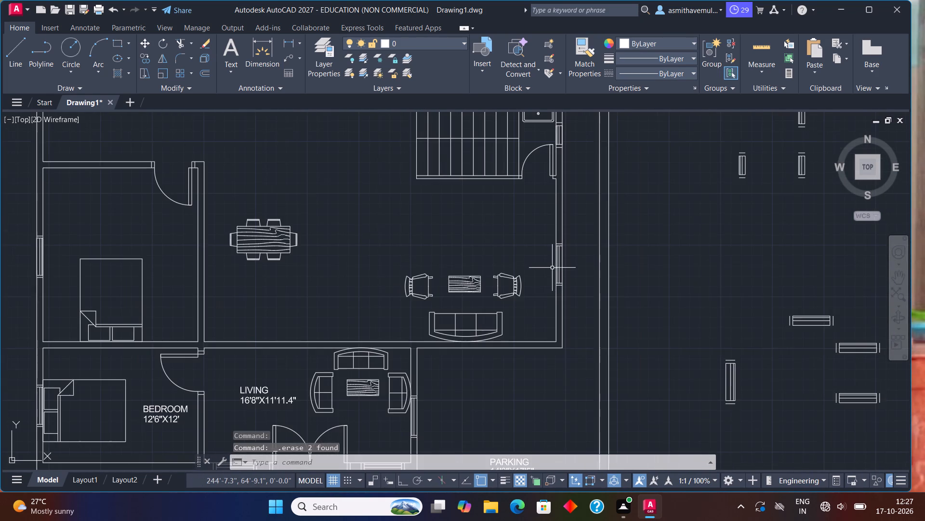
middle_drag(556, 263, 554, 353)
scroll(559, 238, up, 1)
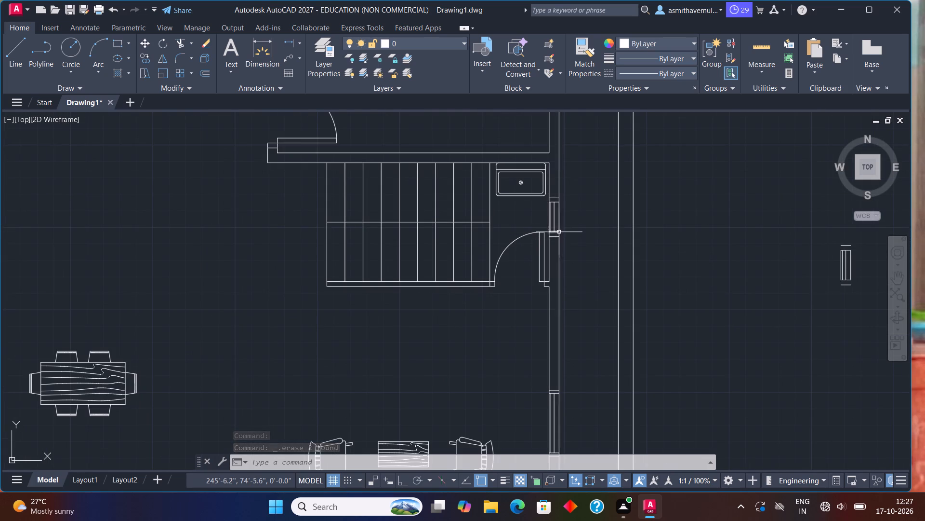
scroll(559, 231, up, 2)
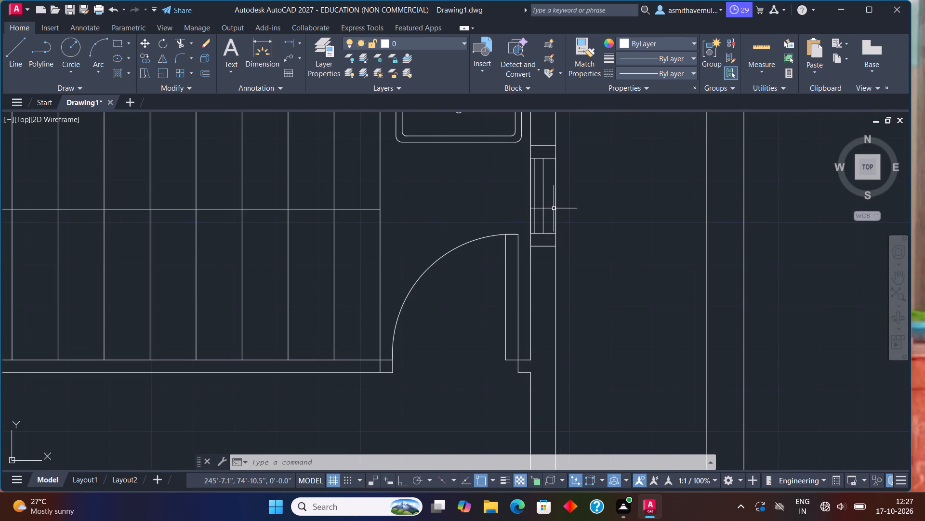
click(556, 205)
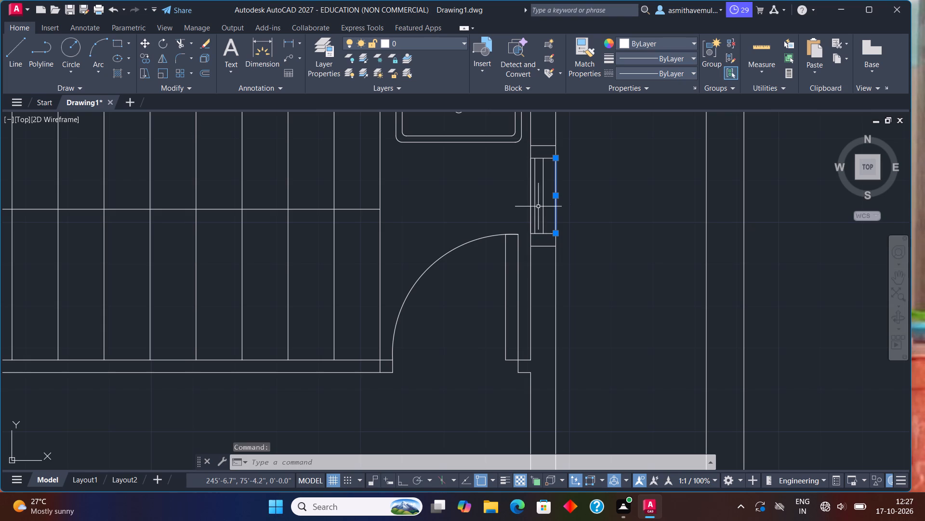
click(530, 206)
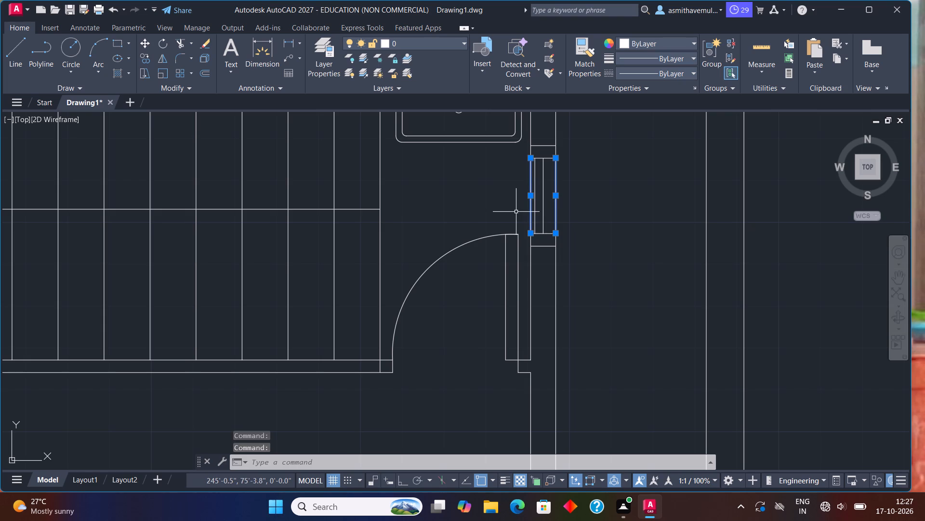
key(Delete)
Delete the two short lines over the east wall's faces at the window of the 13'9"X14' bedroom.
scroll(513, 215, down, 4)
middle_drag(508, 223, 522, 344)
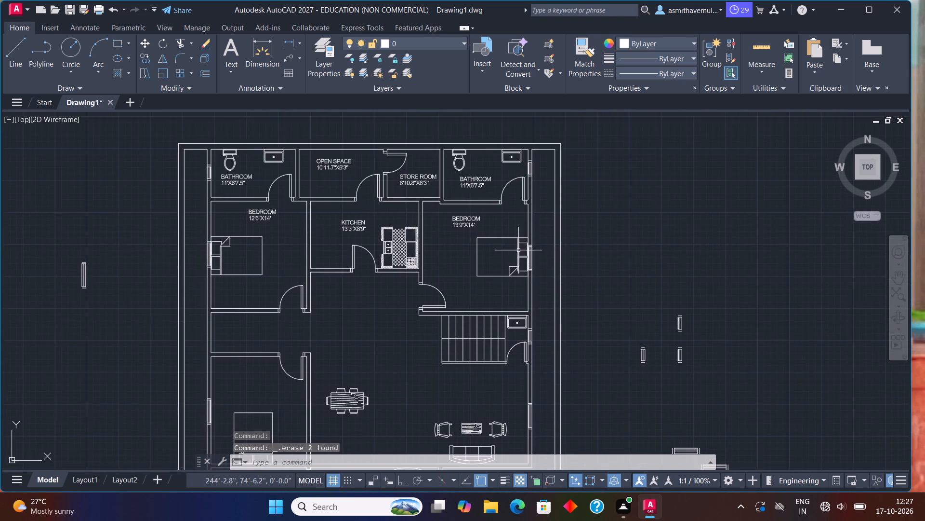
scroll(518, 249, up, 4)
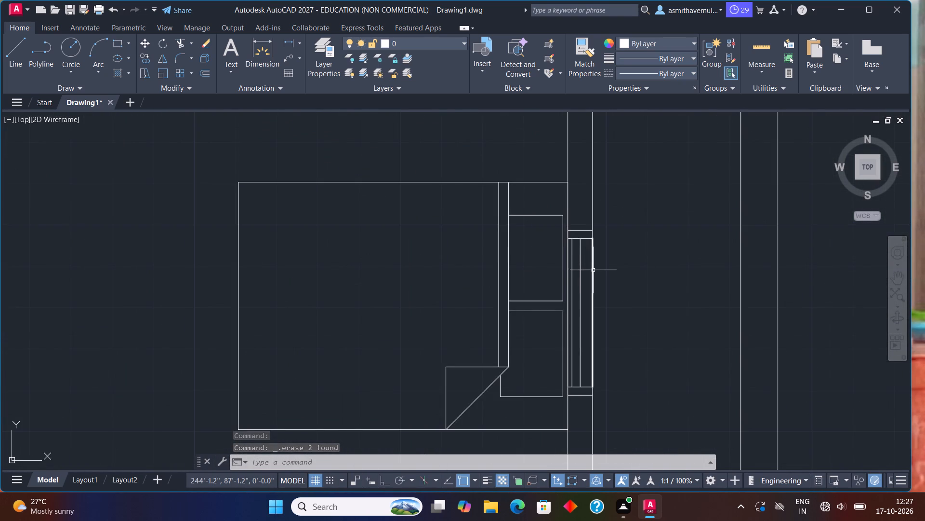
click(594, 271)
click(567, 275)
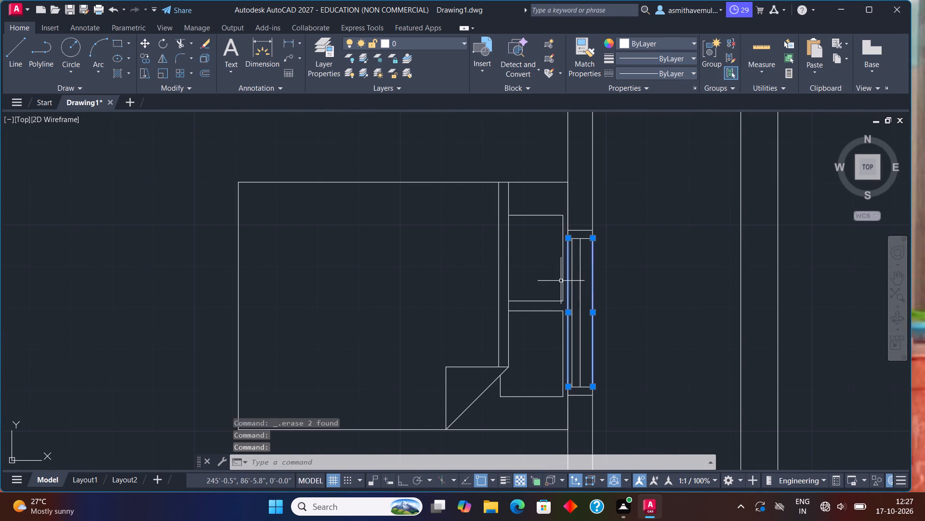
key(Delete)
Delete the two short lines over the east wall's faces at the eastern bathroom's window.
scroll(558, 281, down, 3)
middle_drag(559, 276, 563, 325)
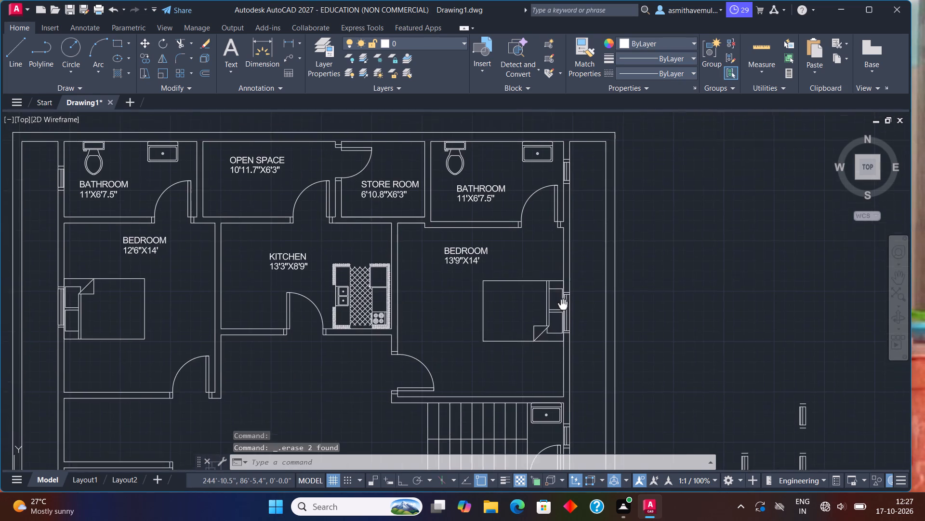
middle_drag(563, 325, 563, 362)
scroll(571, 261, up, 2)
scroll(556, 214, up, 1)
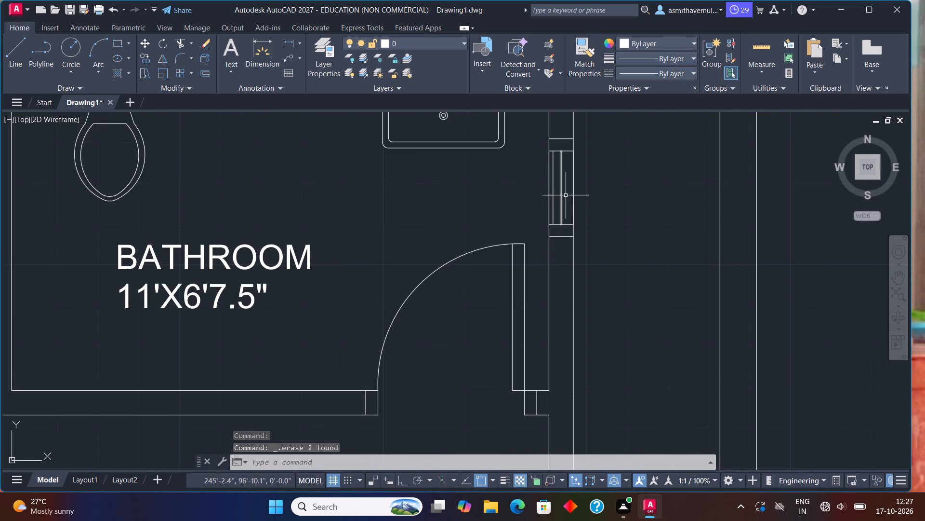
click(572, 190)
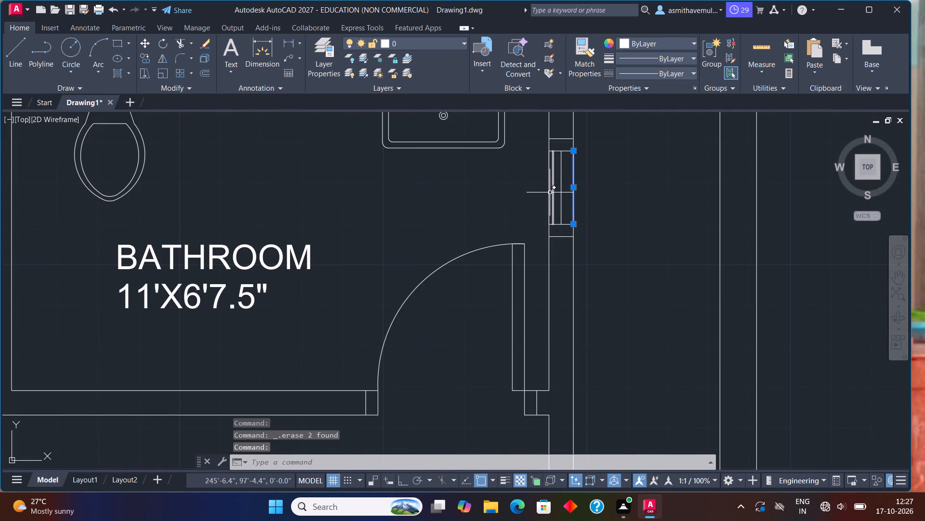
click(549, 189)
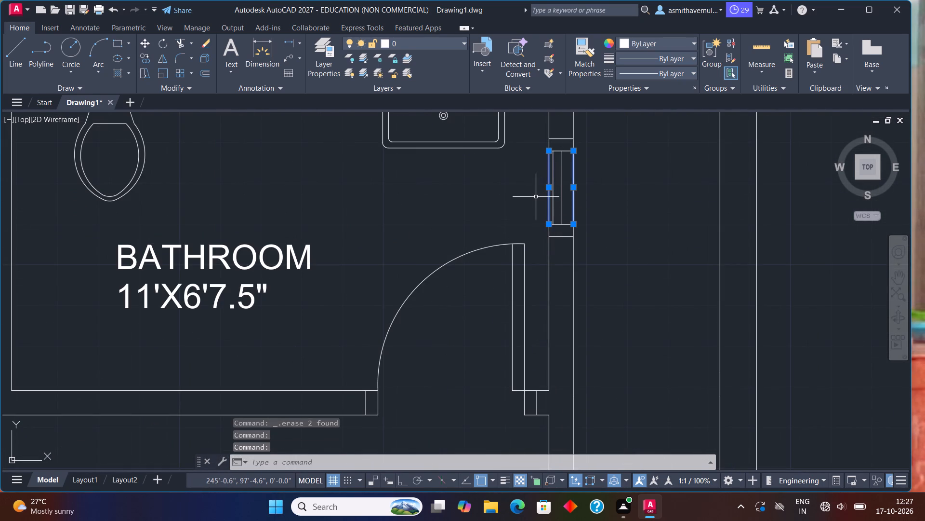
key(Delete)
Delete the two short lines over the west wall's faces at the western bathroom's window.
scroll(533, 201, down, 4)
middle_drag(482, 242, 618, 211)
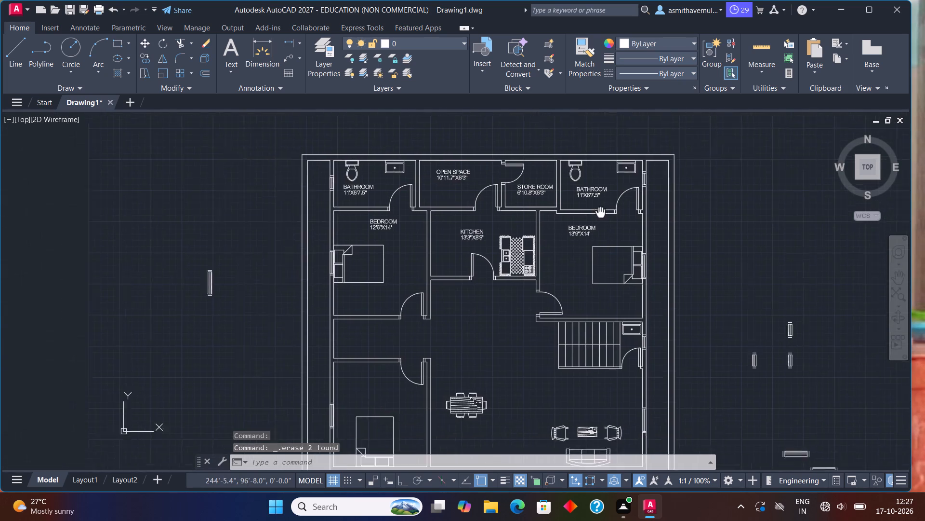
middle_drag(618, 211, 753, 254)
scroll(503, 231, up, 1)
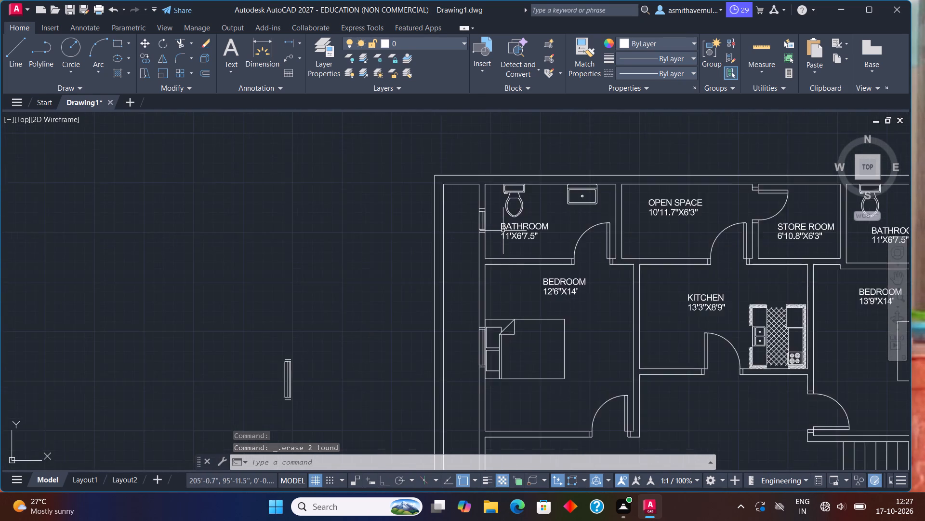
scroll(503, 231, up, 3)
click(451, 206)
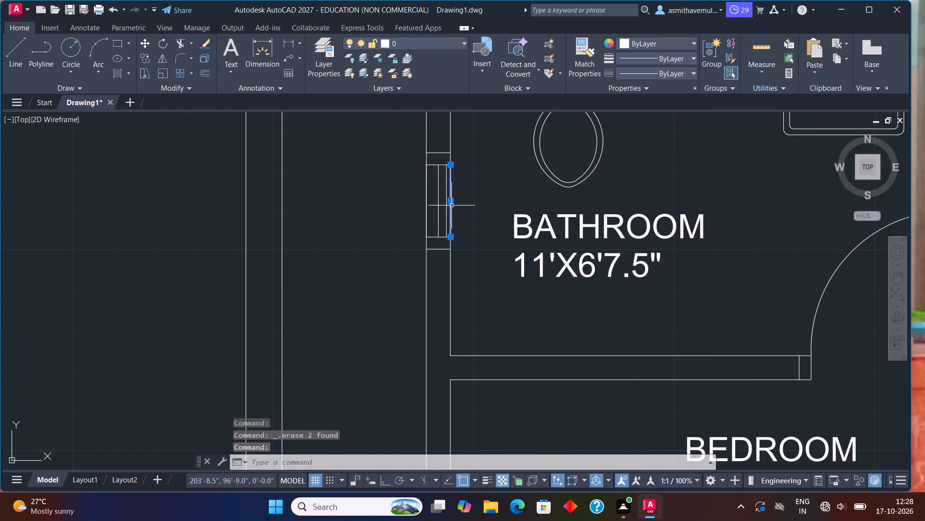
click(427, 207)
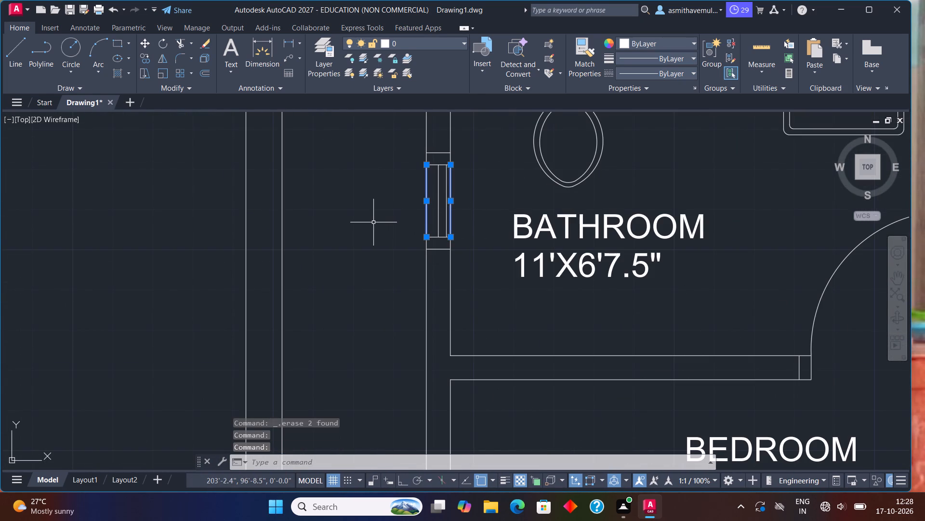
key(Delete)
Delete the two short lines over the west wall's faces at the window of the 12'6"X14' bedroom.
scroll(375, 241, down, 3)
middle_drag(524, 311, 524, 300)
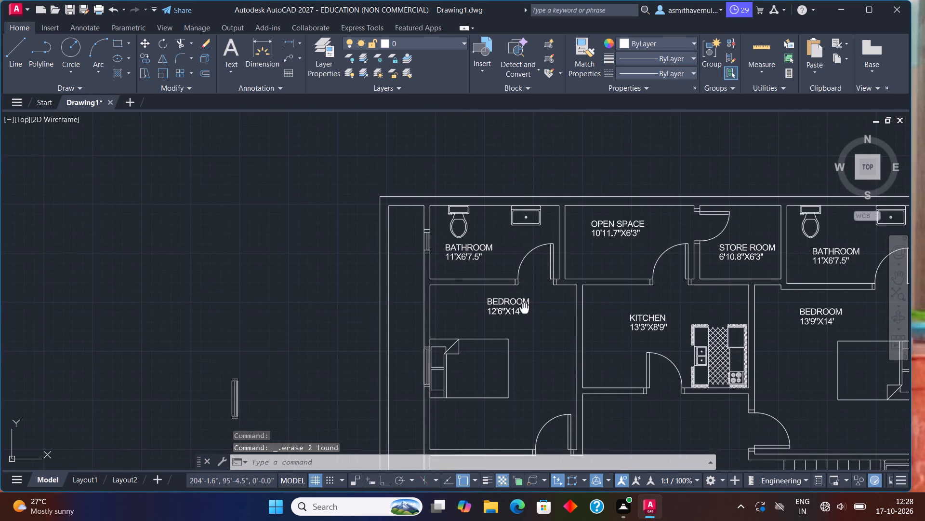
middle_drag(524, 300, 624, 131)
scroll(541, 200, up, 3)
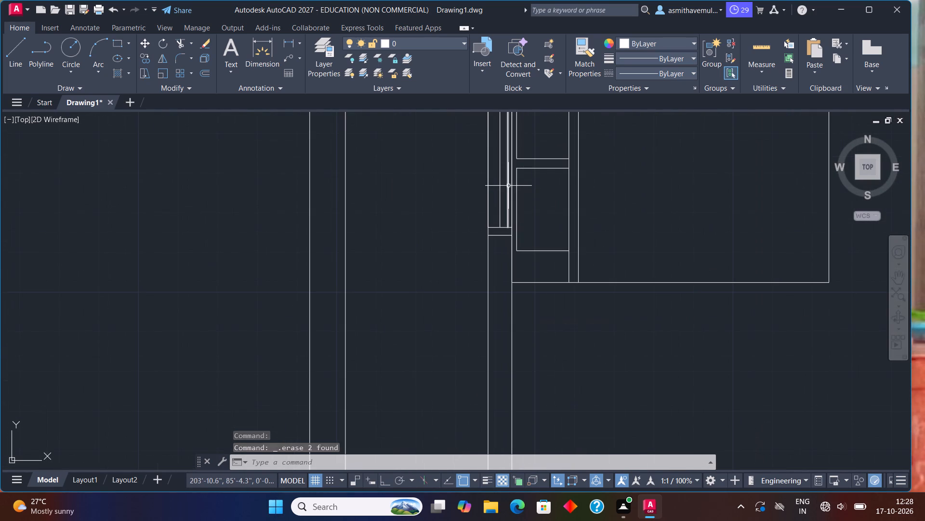
scroll(512, 181, up, 1)
click(512, 181)
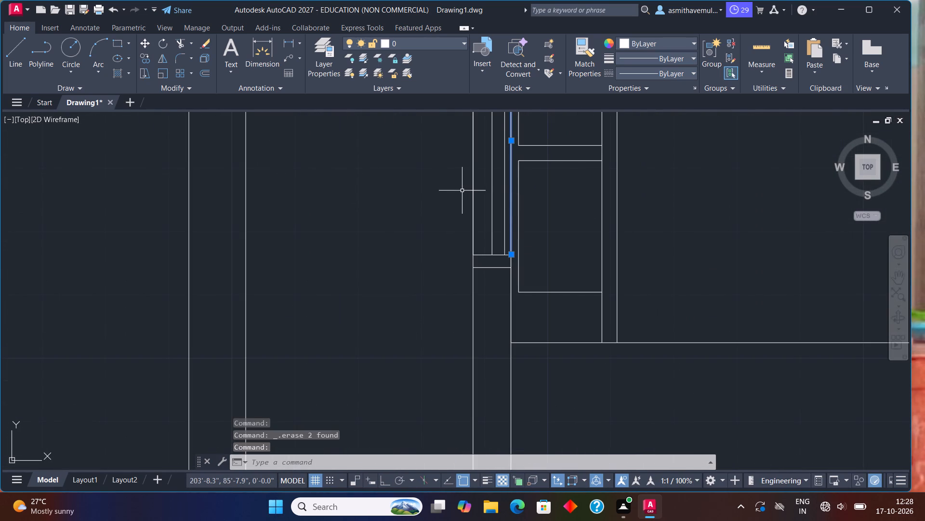
click(473, 186)
key(Delete)
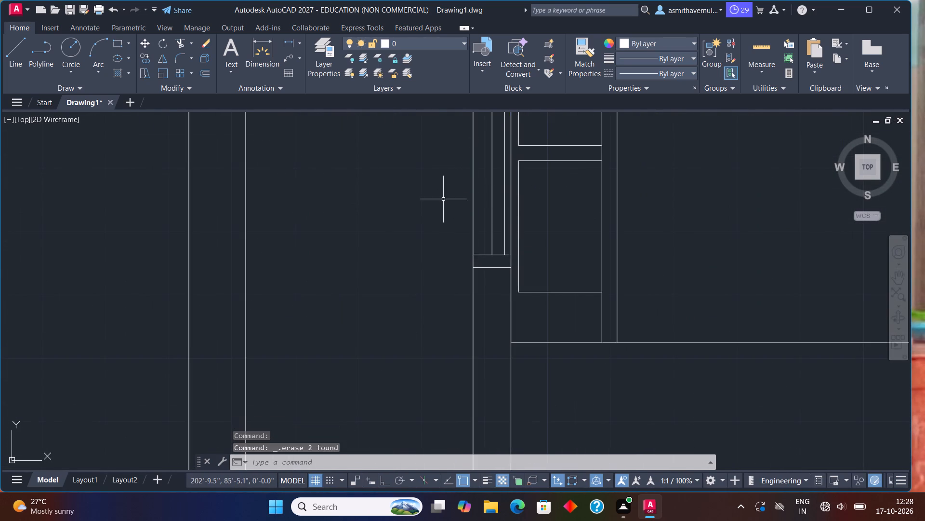
Delete the two short lines over the west wall's faces at the window of the unlabelled bedroom north of the 12'6"X12' bedroom.
scroll(443, 199, down, 5)
middle_drag(509, 297, 555, 127)
scroll(521, 169, up, 1)
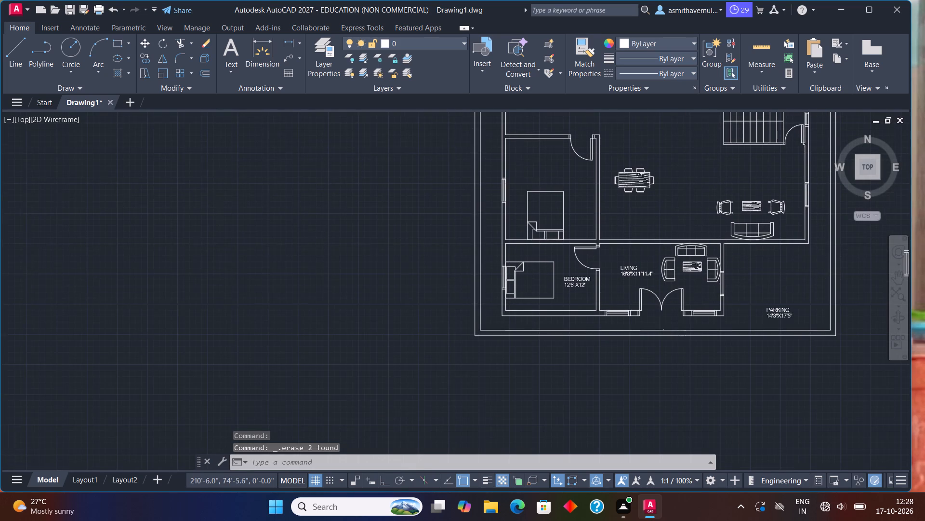
scroll(521, 169, up, 2)
middle_drag(528, 168, 612, 95)
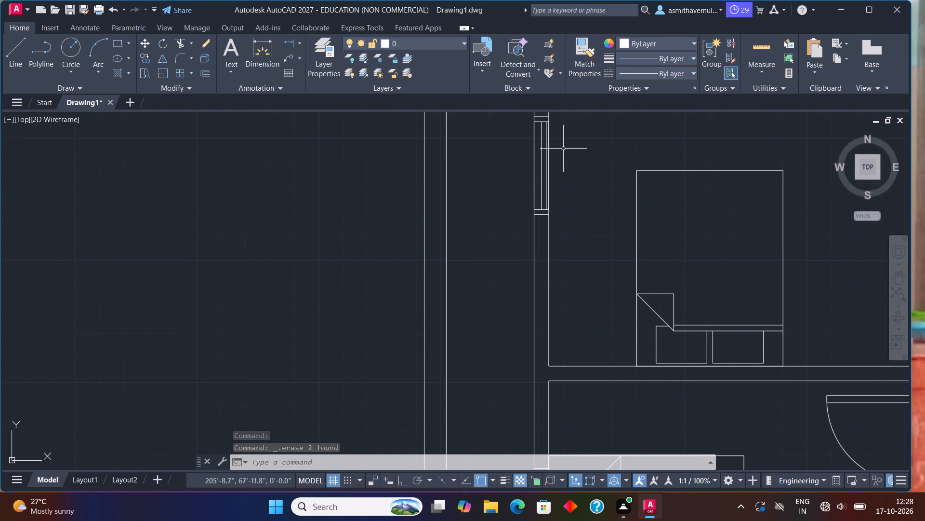
click(550, 158)
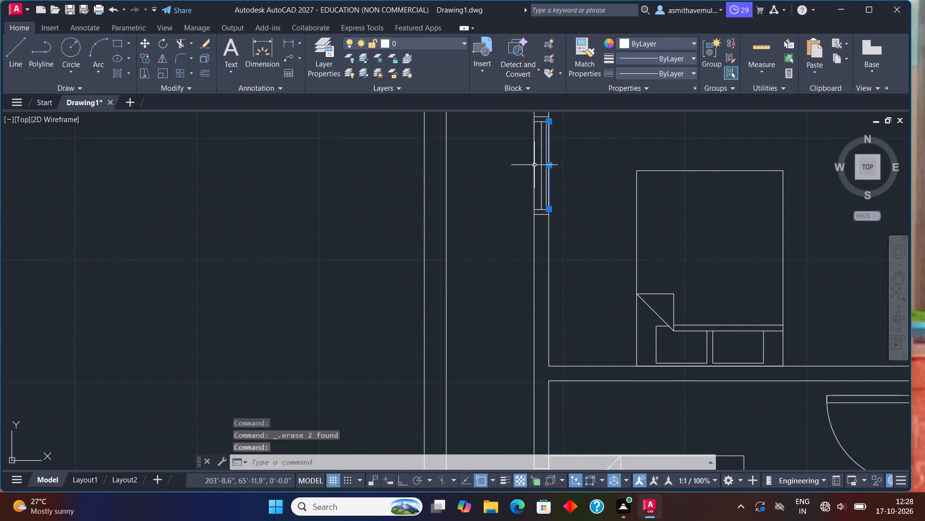
click(533, 165)
key(Delete)
Examine the west window of the 12'6"X12' bedroom for leftover short lines over the wall's faces.
scroll(509, 188, down, 2)
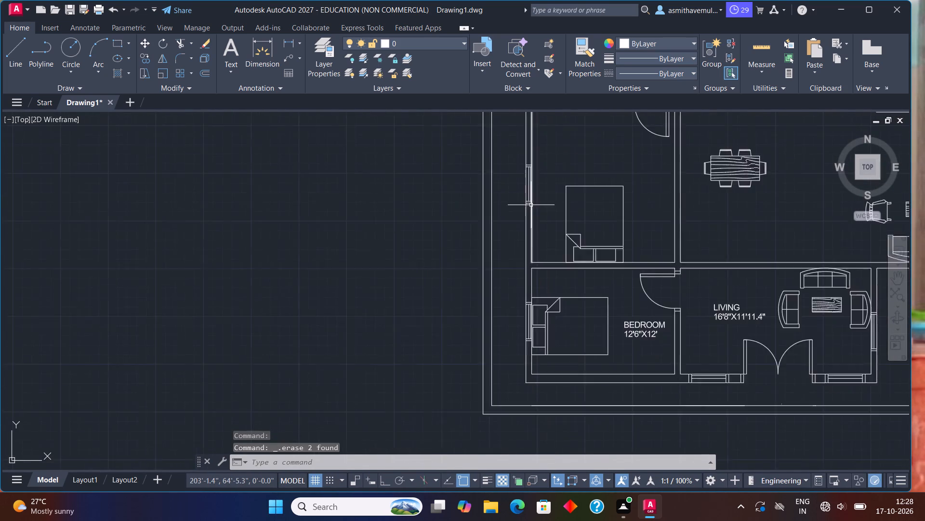
scroll(531, 205, down, 1)
middle_drag(576, 365, 548, 232)
scroll(507, 142, up, 3)
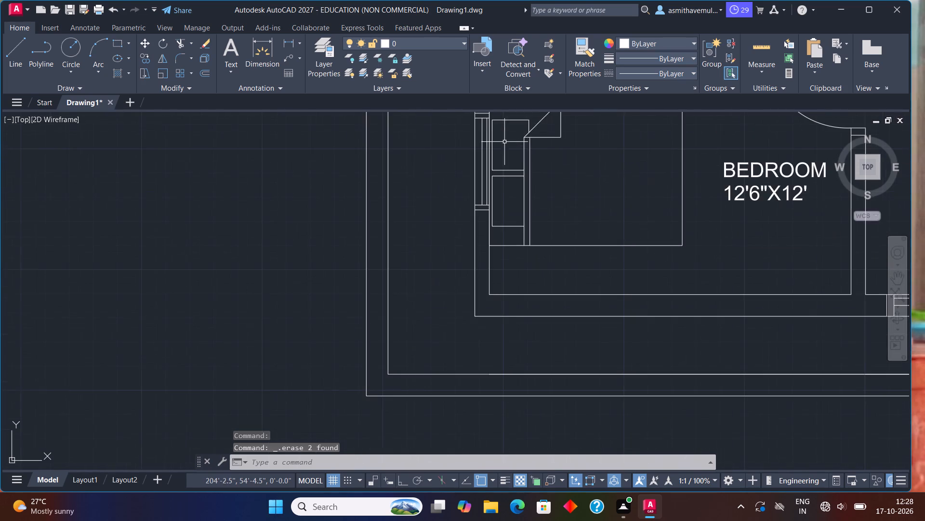
scroll(487, 150, up, 1)
middle_drag(490, 152, 522, 240)
scroll(522, 240, up, 1)
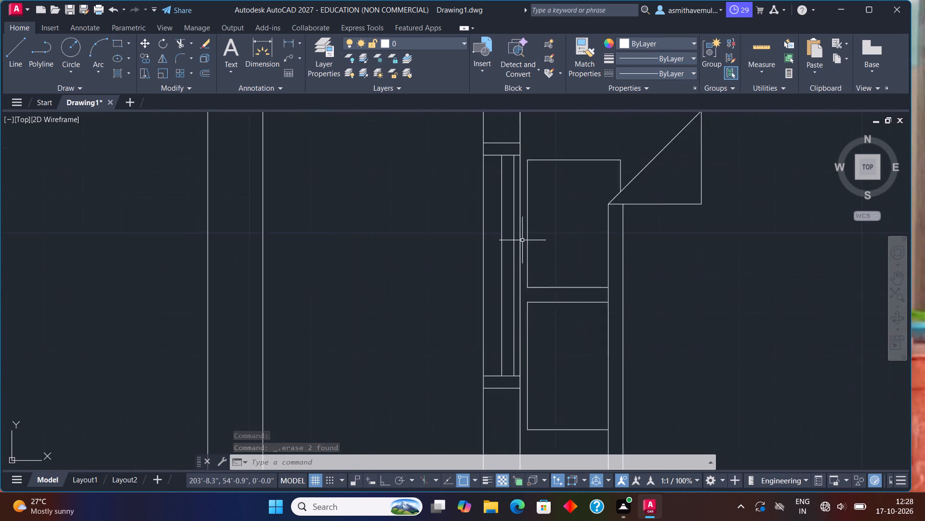
scroll(522, 240, up, 1)
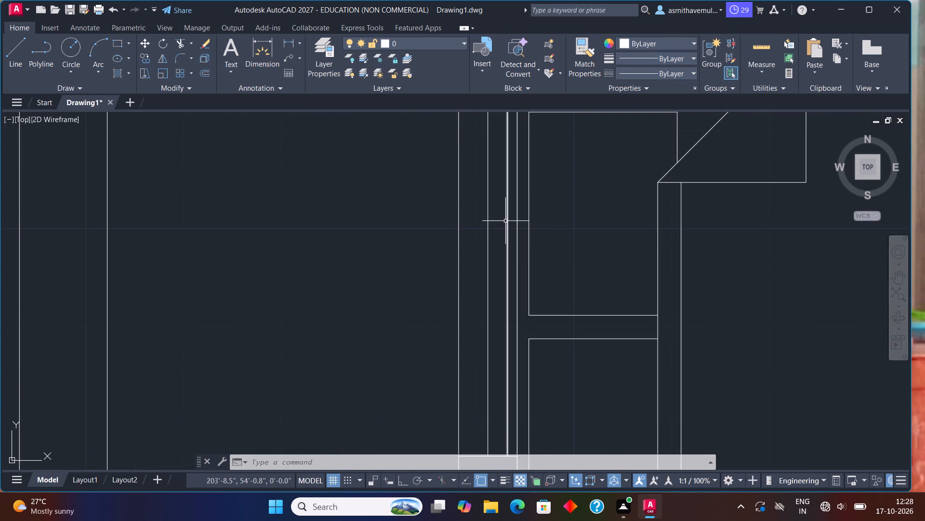
click(458, 230)
scroll(449, 229, down, 3)
key(Escape)
Delete all the spare window copies lying outside the plan, east and west of the house.
scroll(531, 254, down, 1)
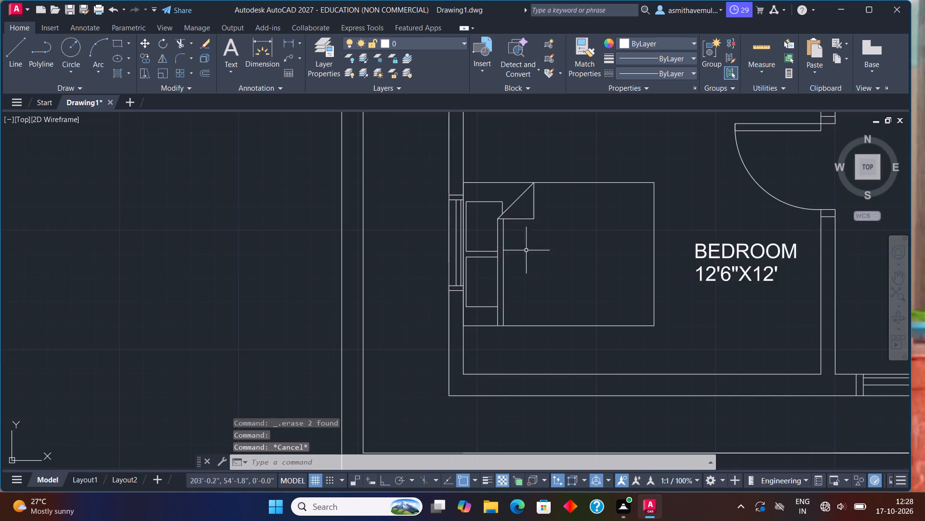
scroll(535, 256, down, 3)
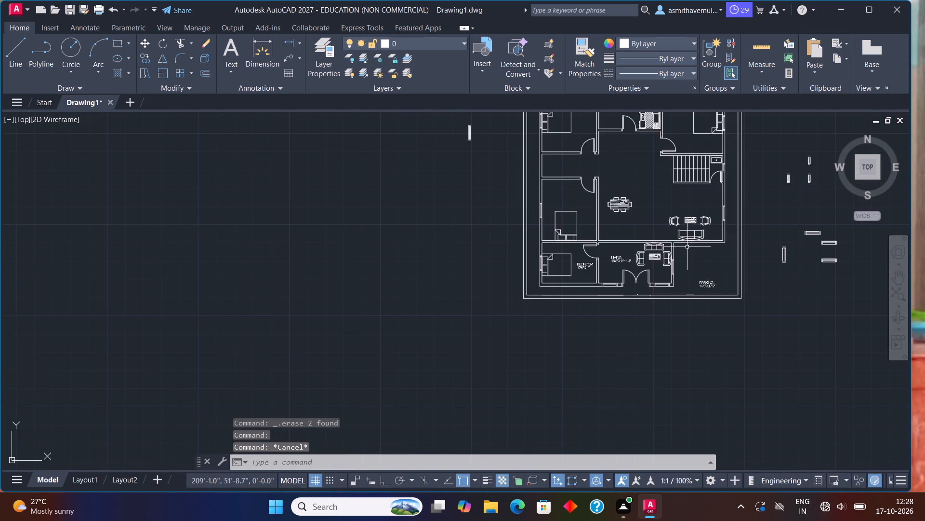
middle_drag(706, 227, 647, 327)
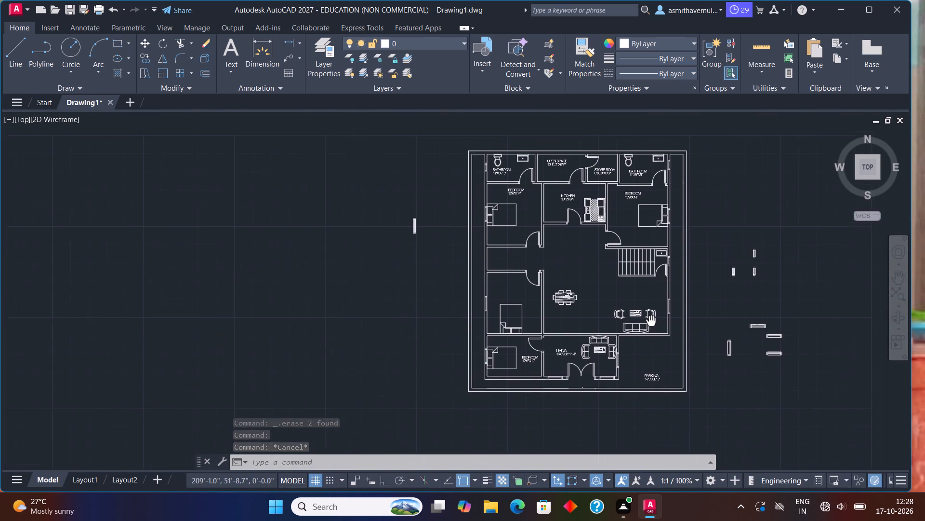
middle_drag(647, 327, 646, 328)
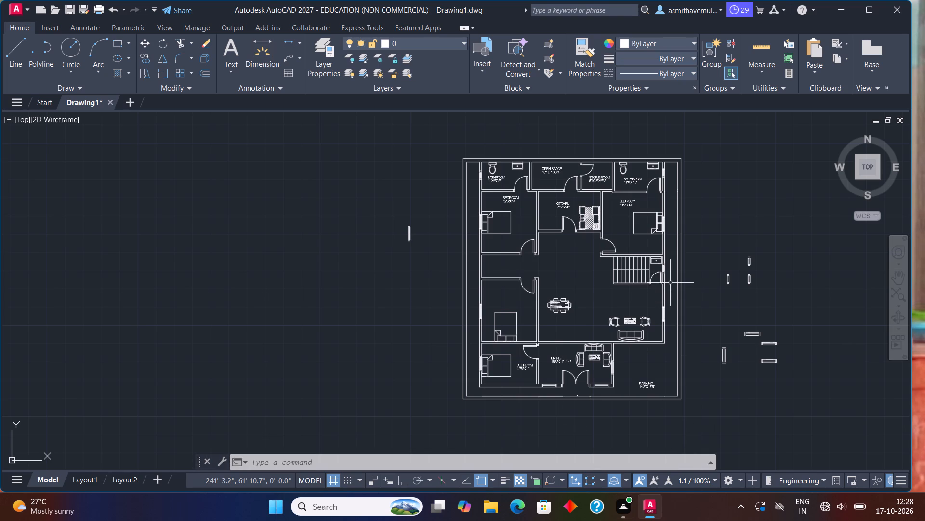
middle_drag(670, 281, 620, 258)
drag(702, 220, 670, 265)
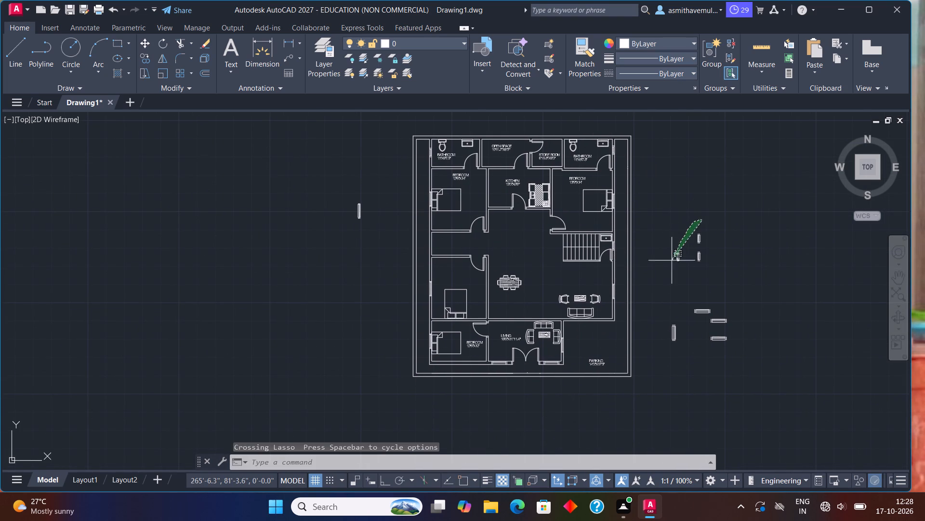
drag(670, 265, 814, 326)
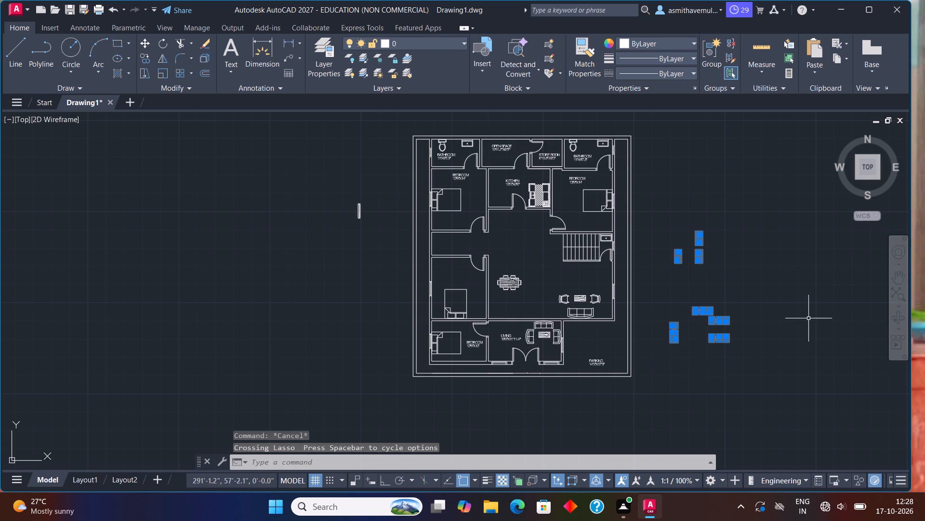
key(Delete)
drag(374, 174, 381, 242)
key(Delete)
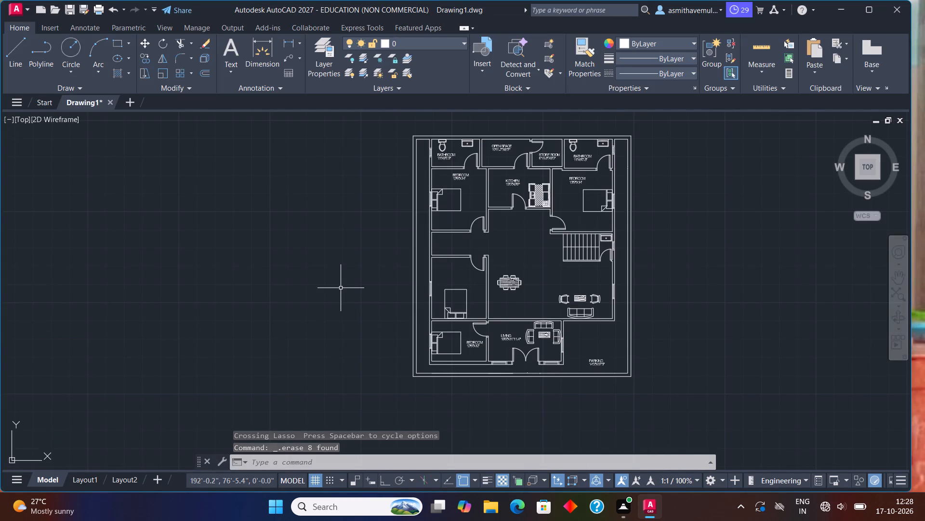
Insert the Vehicles - Imperial car block and move it to the empty area west of the plan.
key(ctrl+3)
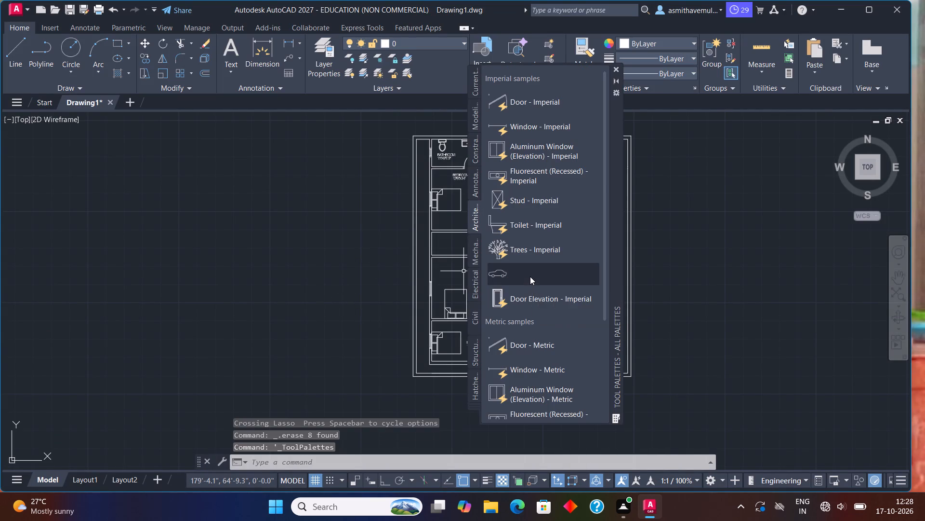
drag(530, 276, 263, 270)
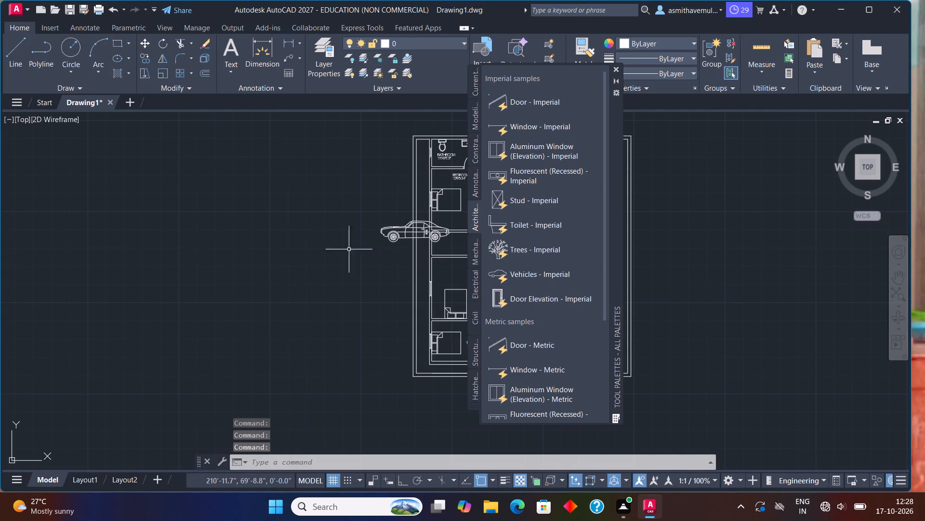
click(408, 237)
key(m)
key(Return)
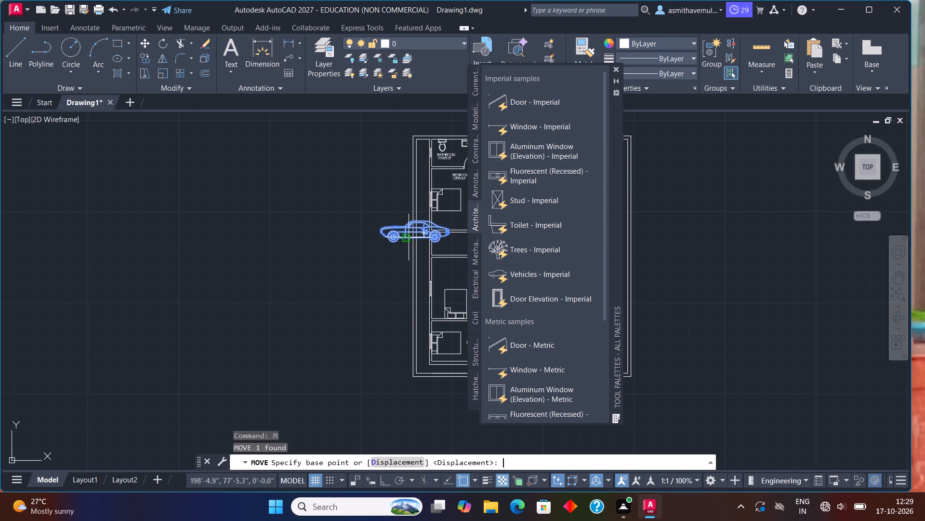
drag(409, 237, 401, 236)
click(271, 226)
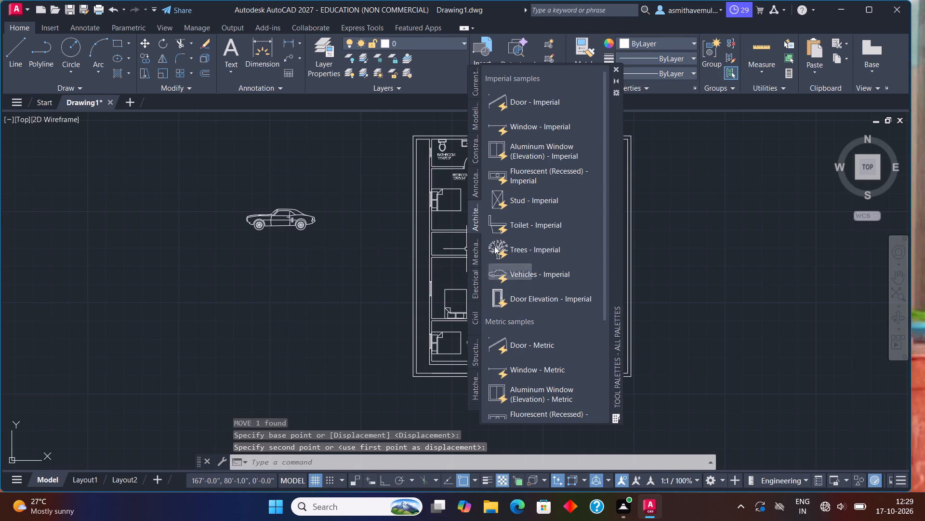
Insert the Trees - Imperial block in the empty area west of the plan, just south of the car, and close the tool palettes.
drag(499, 246, 313, 276)
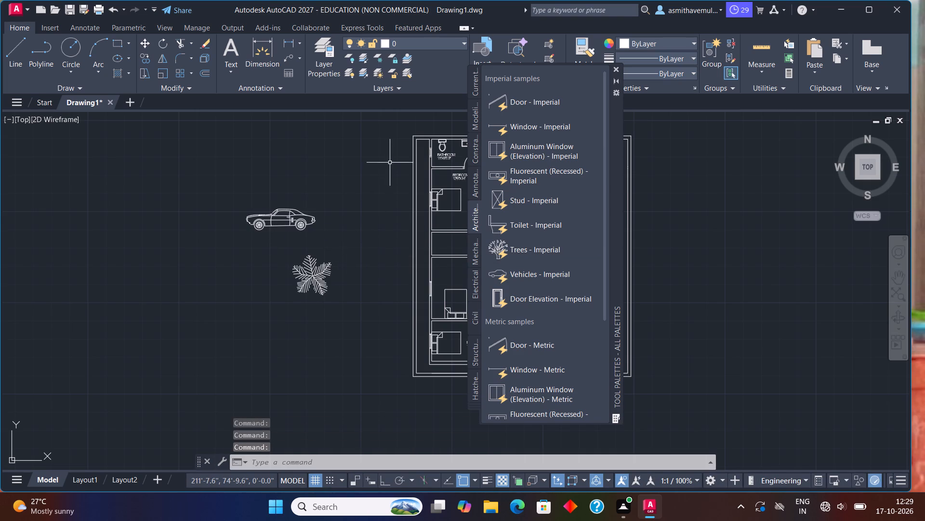
click(618, 69)
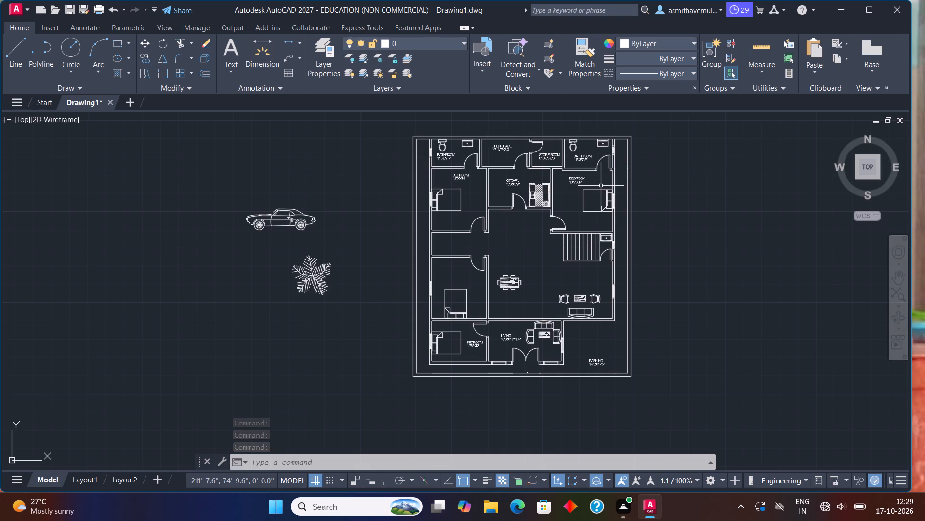
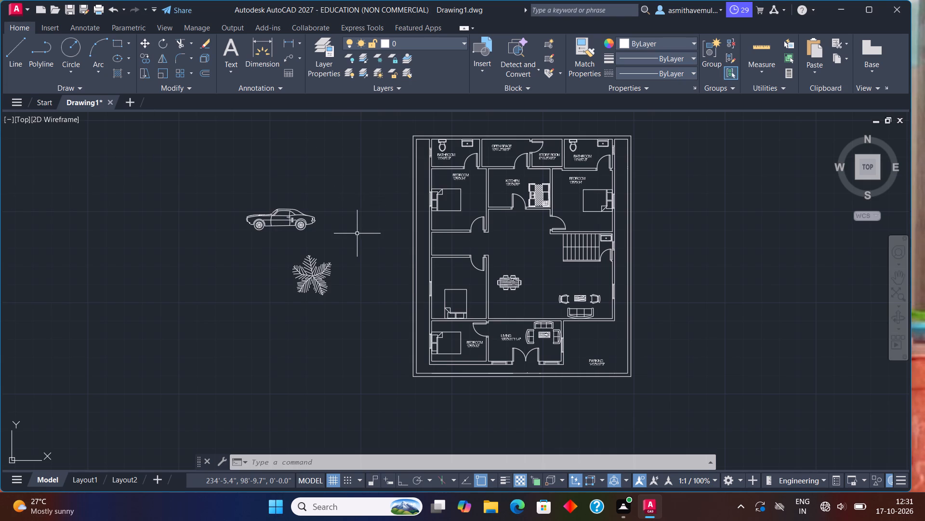
Scale the tree block below the car down to less than half its size, about a base point near its centre.
drag(328, 263, 284, 349)
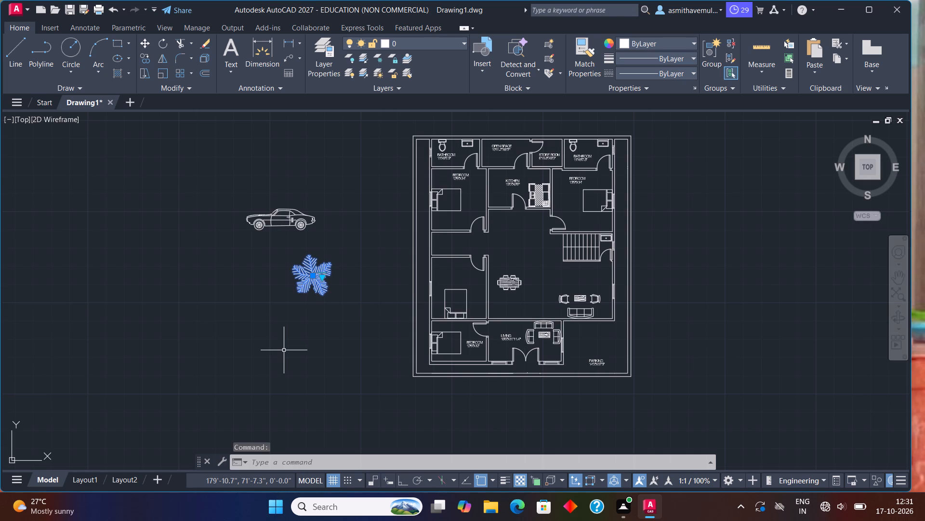
text(SCALE)
key(Return)
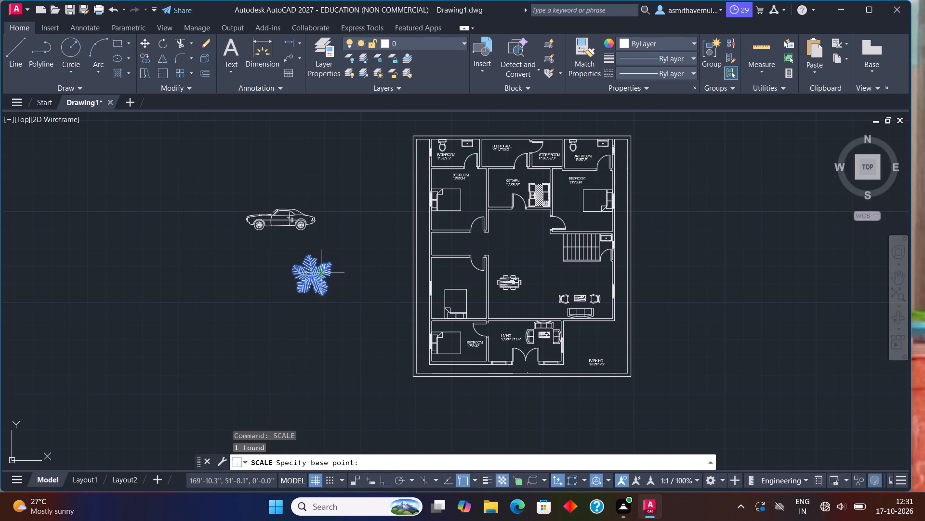
click(316, 277)
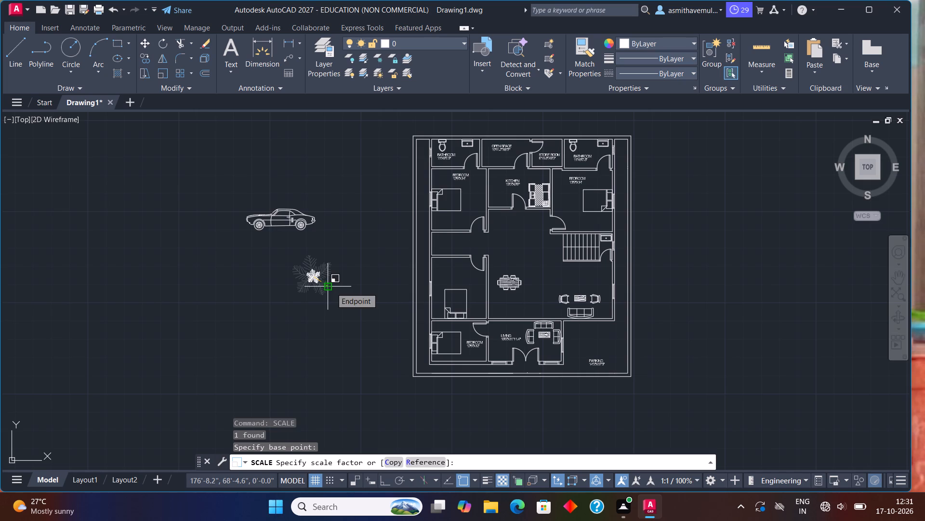
click(331, 288)
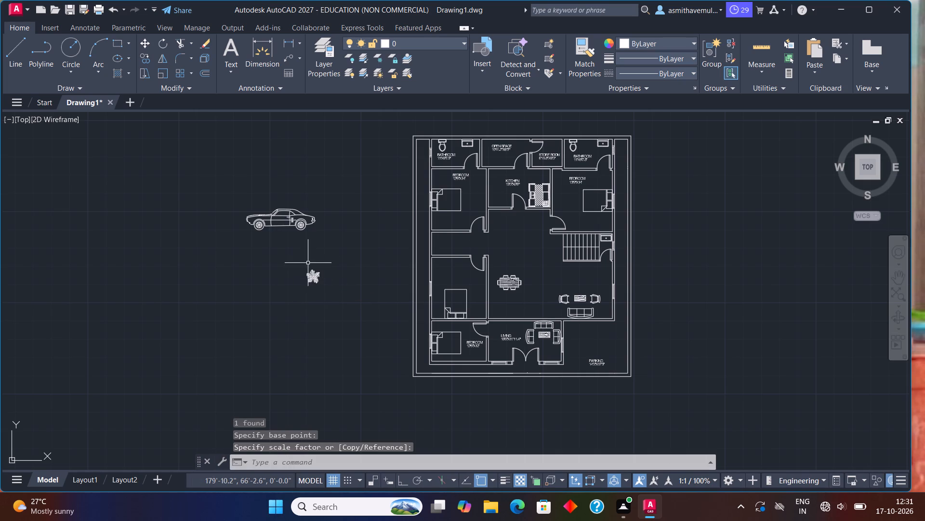
Copy the reduced tree once, placing the copy above the car, just outside the plan's upper-left corner.
middle_drag(327, 251, 241, 316)
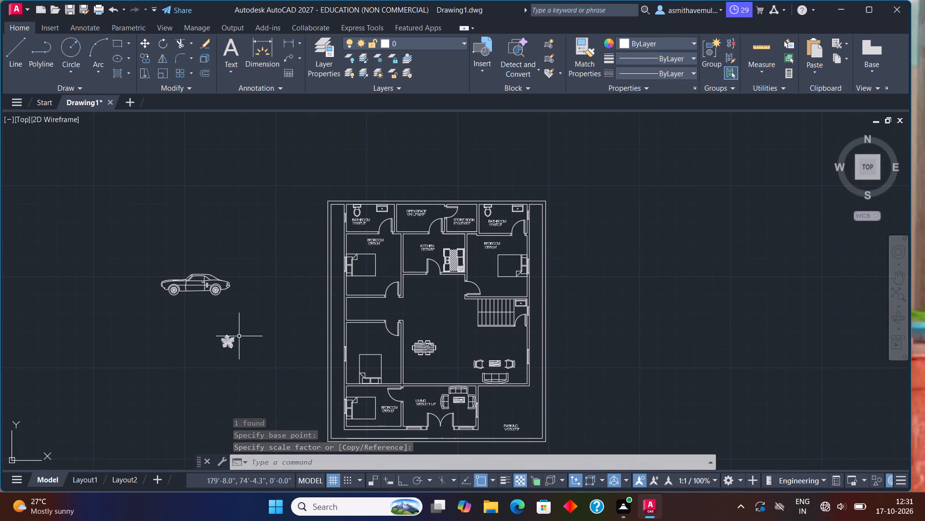
scroll(239, 336, up, 1)
click(215, 346)
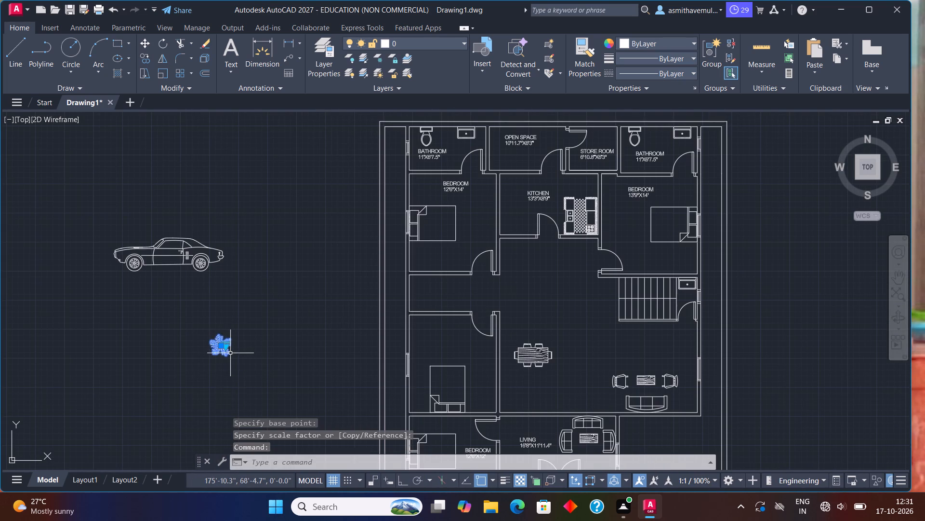
text(COPY)
key(Return)
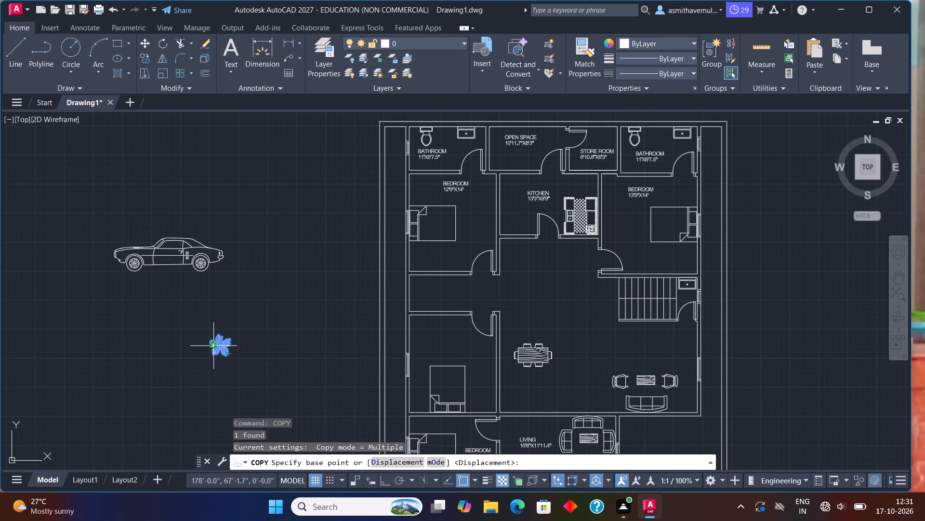
click(212, 344)
middle_drag(418, 141, 379, 191)
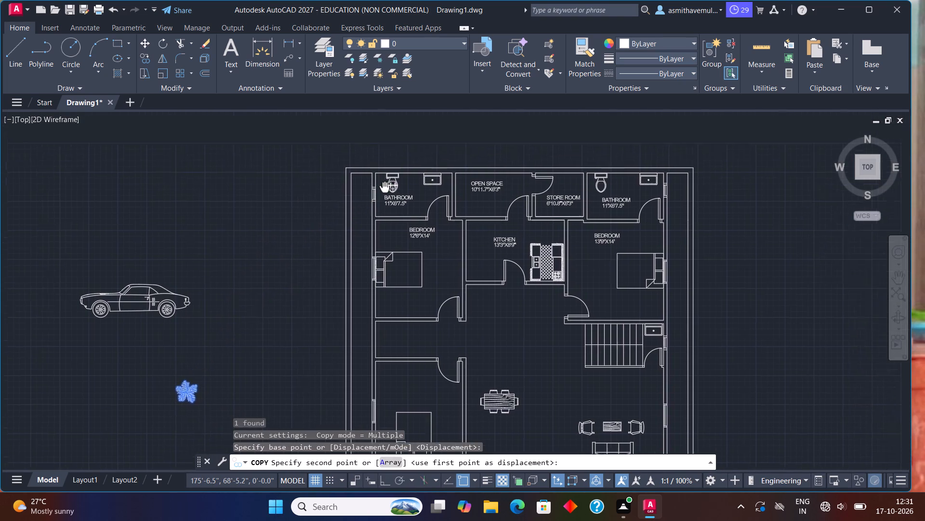
middle_drag(379, 191, 333, 218)
click(225, 246)
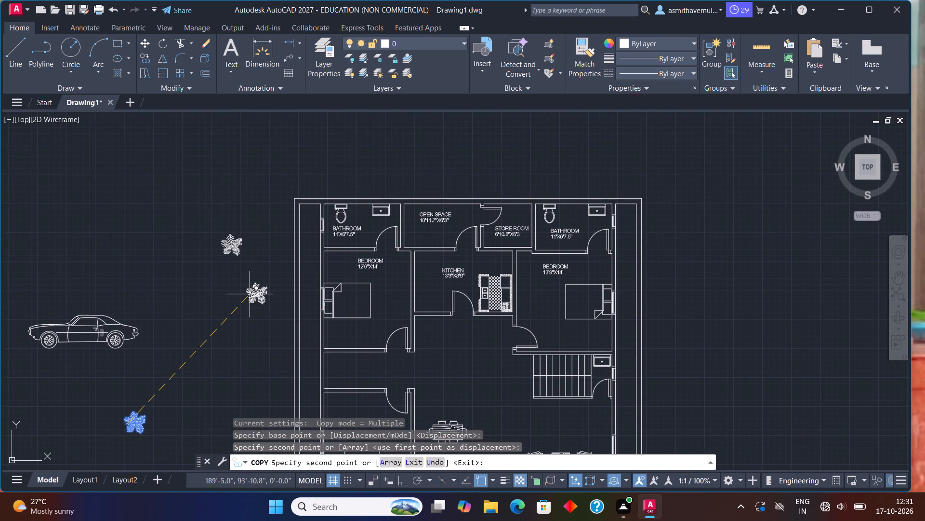
key(Escape)
Hatch the open area between the house walls and the compound wall, including the parking space, with the ANSI32 pattern.
text(HATCH)
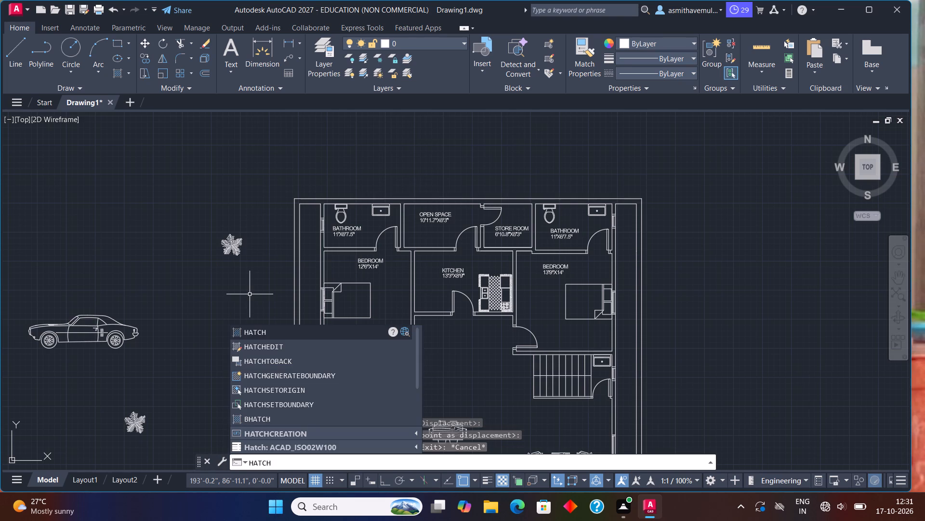
click(270, 328)
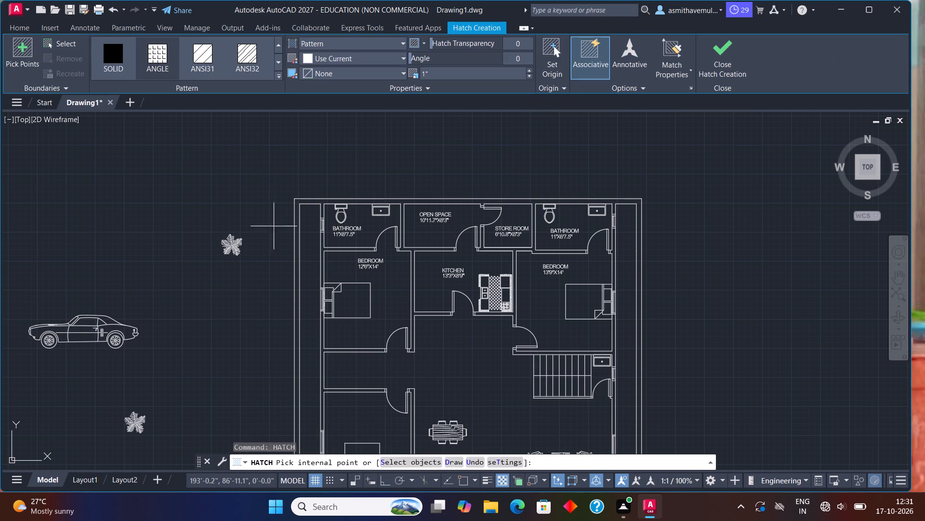
click(316, 302)
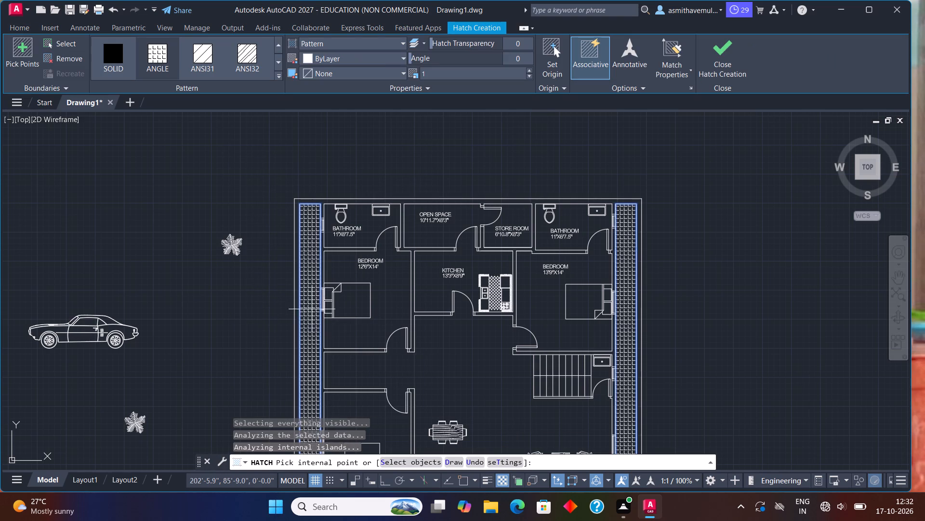
scroll(315, 318, down, 2)
middle_drag(354, 323, 354, 315)
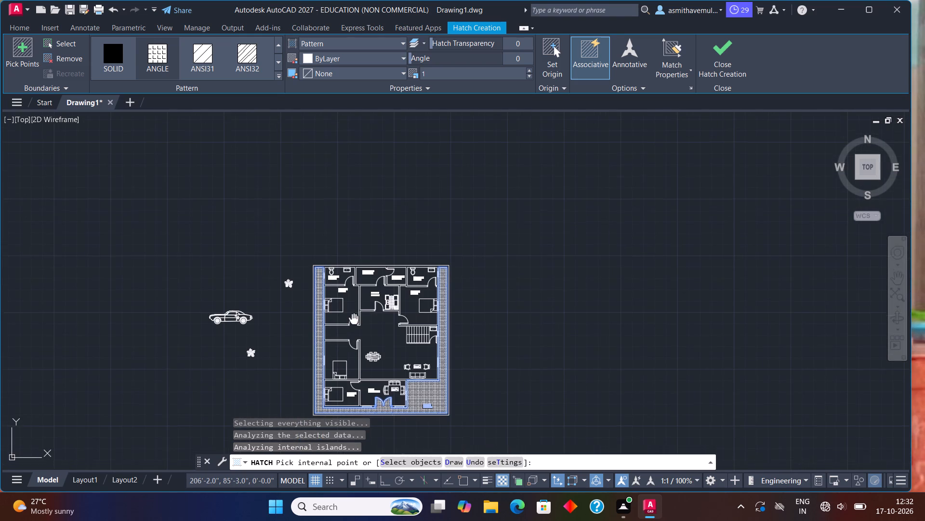
middle_drag(354, 315, 357, 270)
scroll(357, 270, up, 3)
click(249, 49)
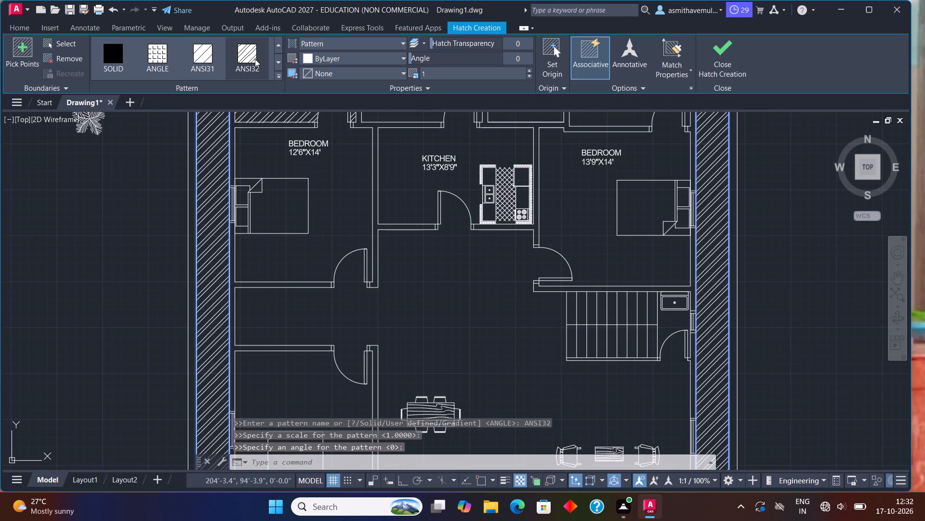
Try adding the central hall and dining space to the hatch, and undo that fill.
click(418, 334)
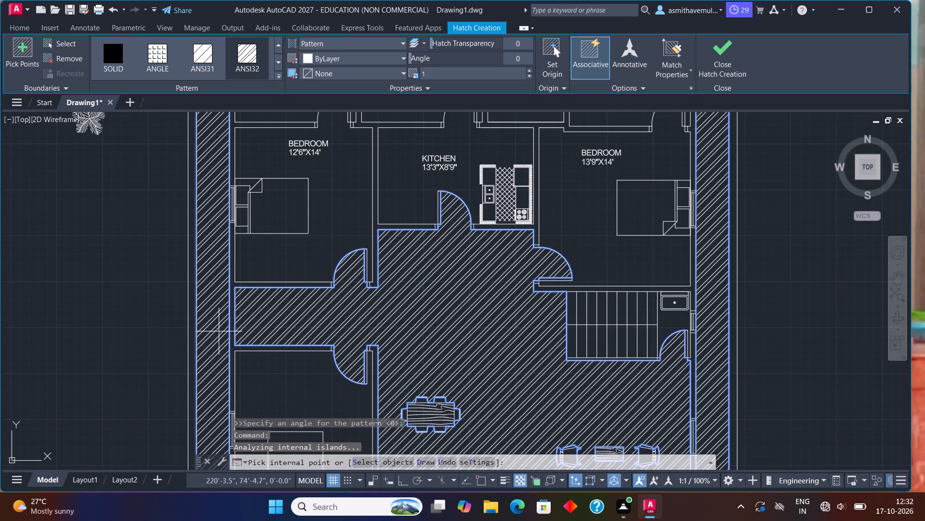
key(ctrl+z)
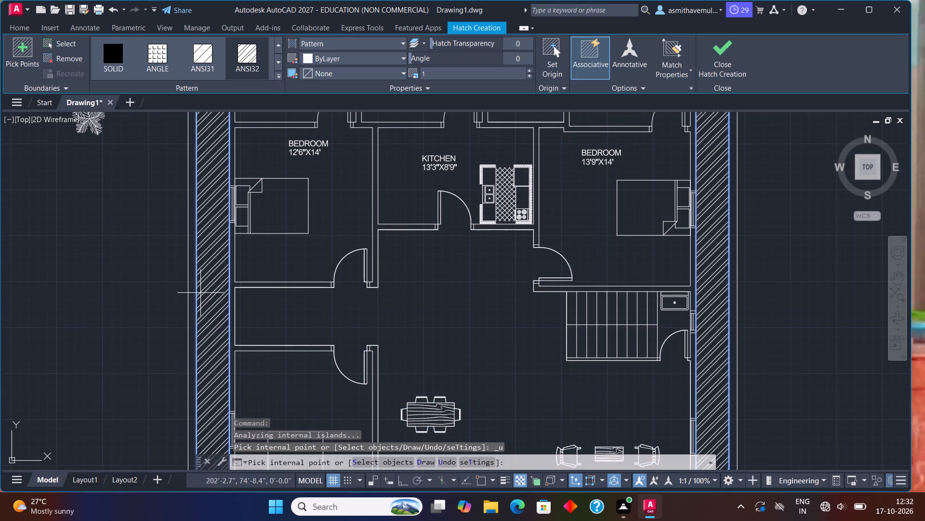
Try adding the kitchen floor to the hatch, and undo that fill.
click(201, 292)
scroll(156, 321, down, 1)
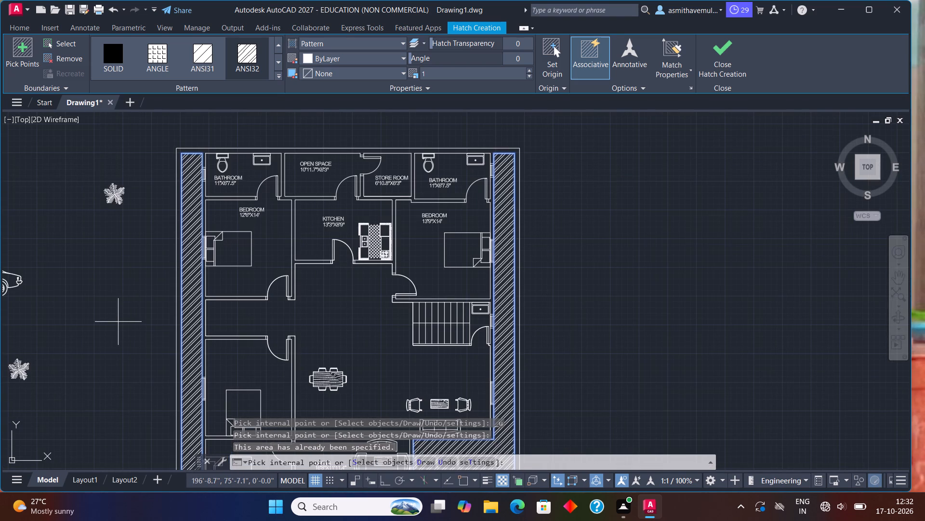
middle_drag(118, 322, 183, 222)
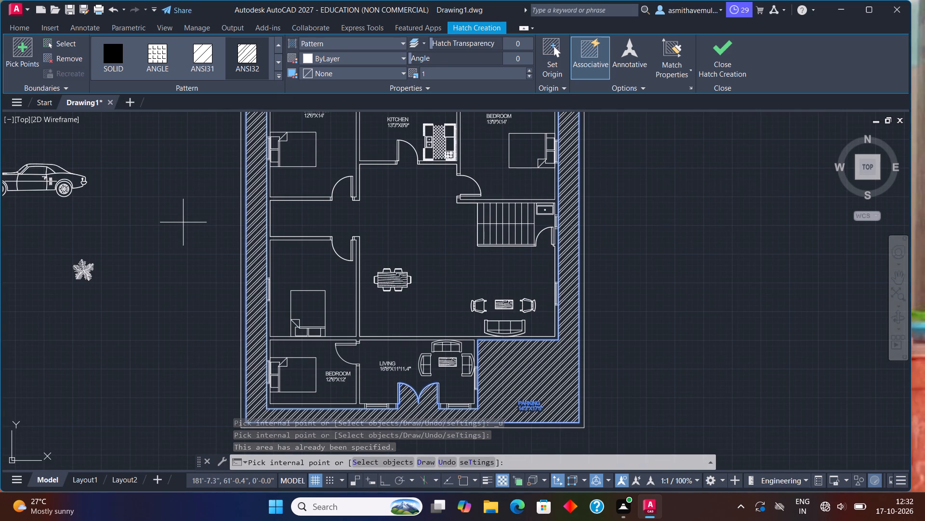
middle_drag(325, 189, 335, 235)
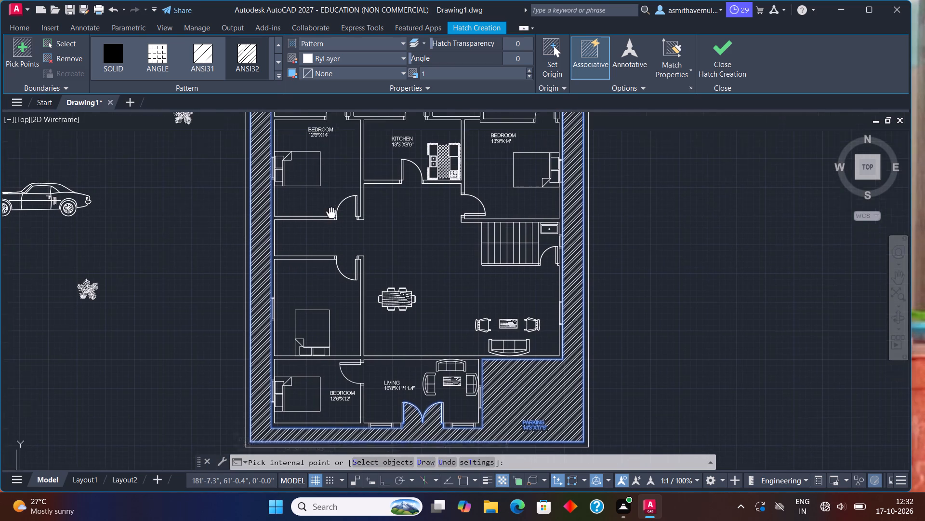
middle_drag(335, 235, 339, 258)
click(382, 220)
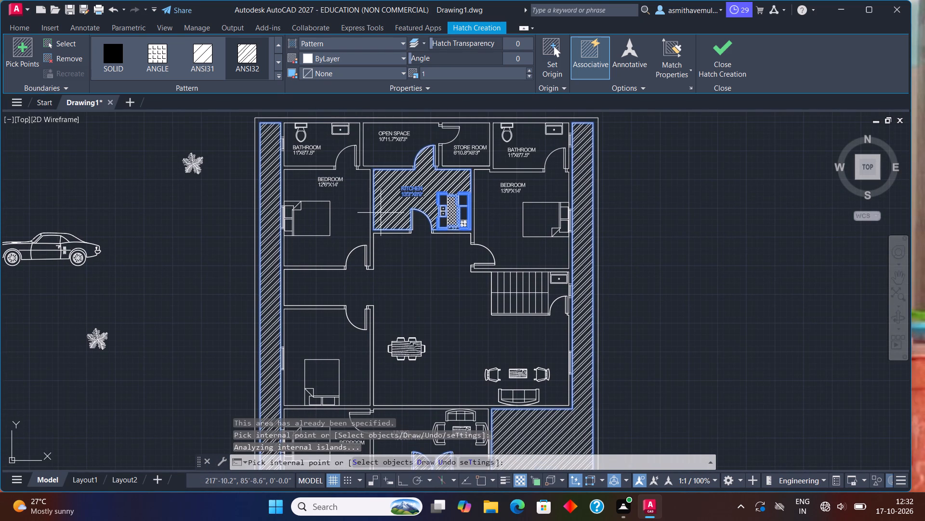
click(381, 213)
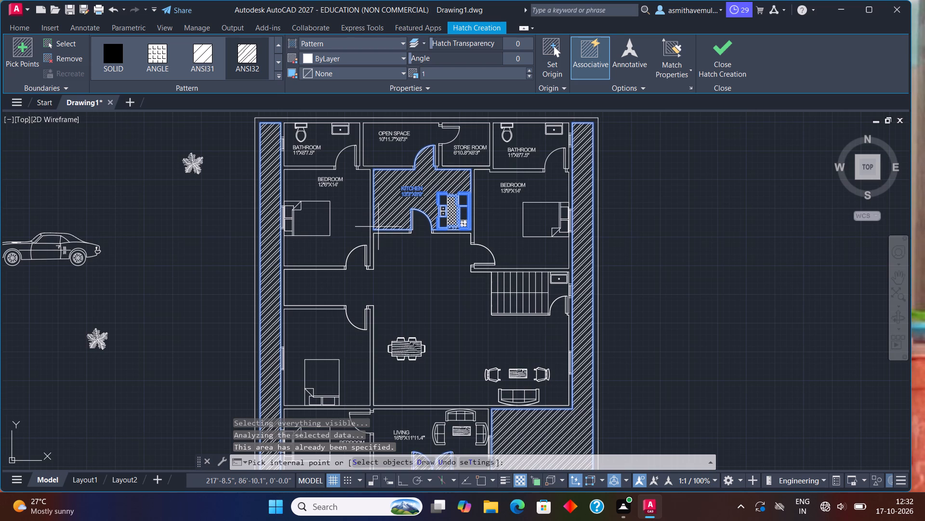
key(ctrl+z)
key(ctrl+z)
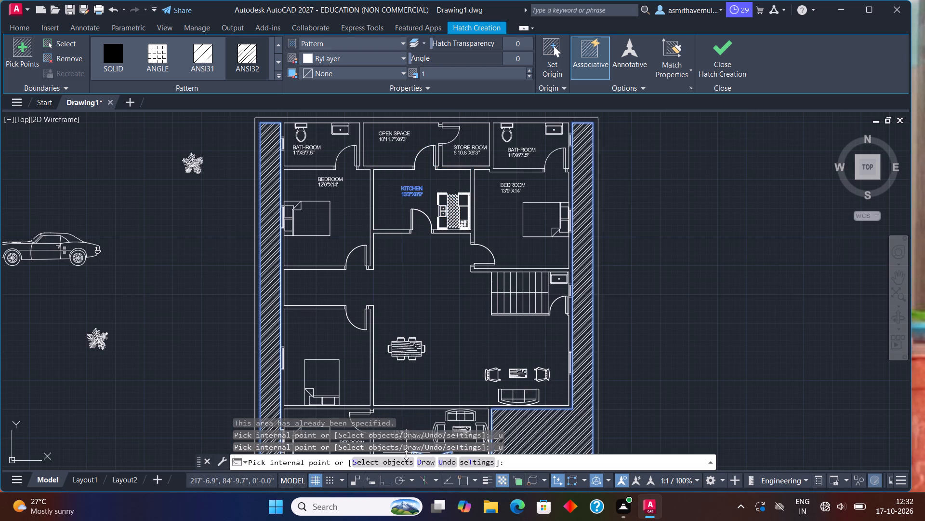
Finish the ANSI32 hatch with only the outer strip and parking area filled.
click(268, 356)
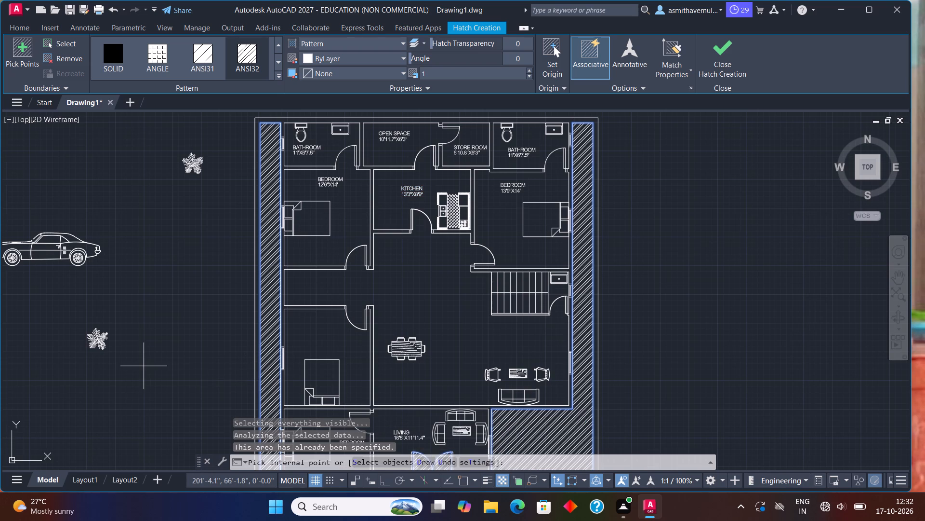
key(Escape)
Examine the hatch around the house, at the entrance doors and in the parking area.
scroll(199, 320, down, 2)
scroll(266, 352, up, 2)
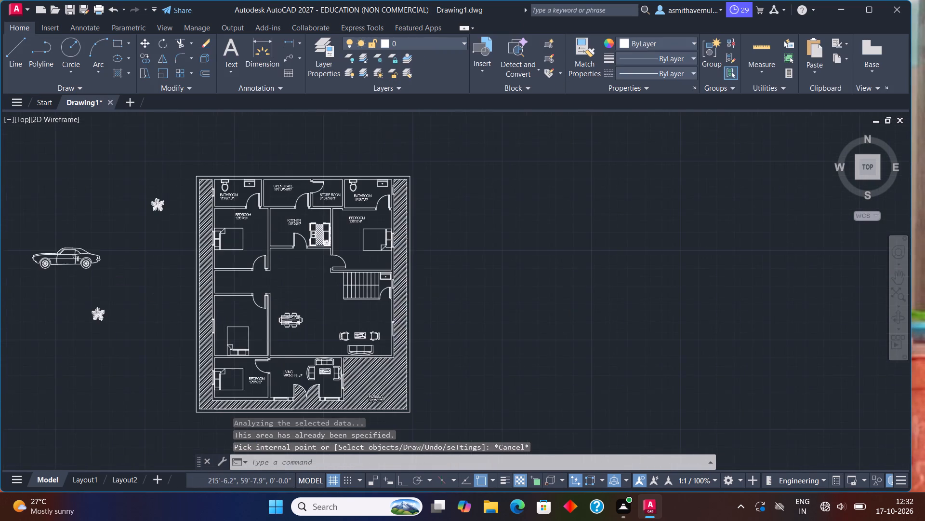
middle_drag(267, 350, 379, 334)
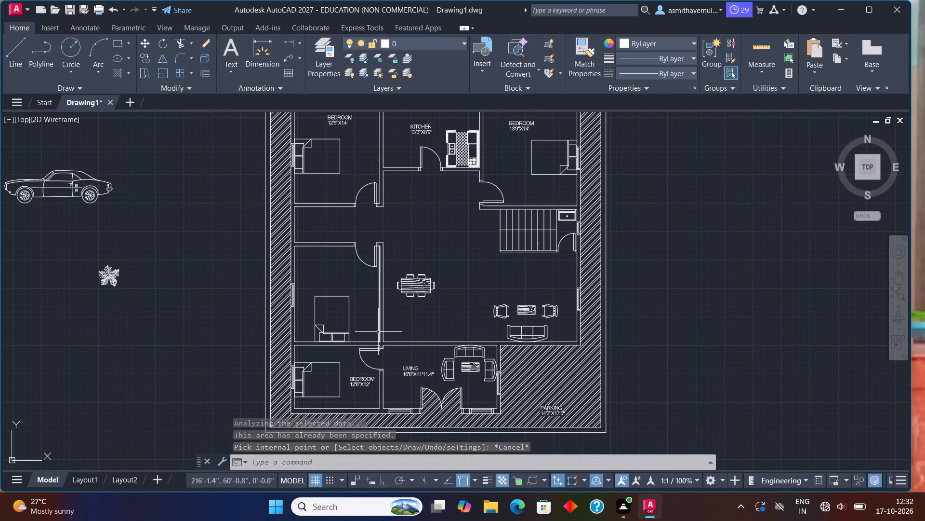
scroll(377, 330, up, 1)
scroll(356, 303, down, 1)
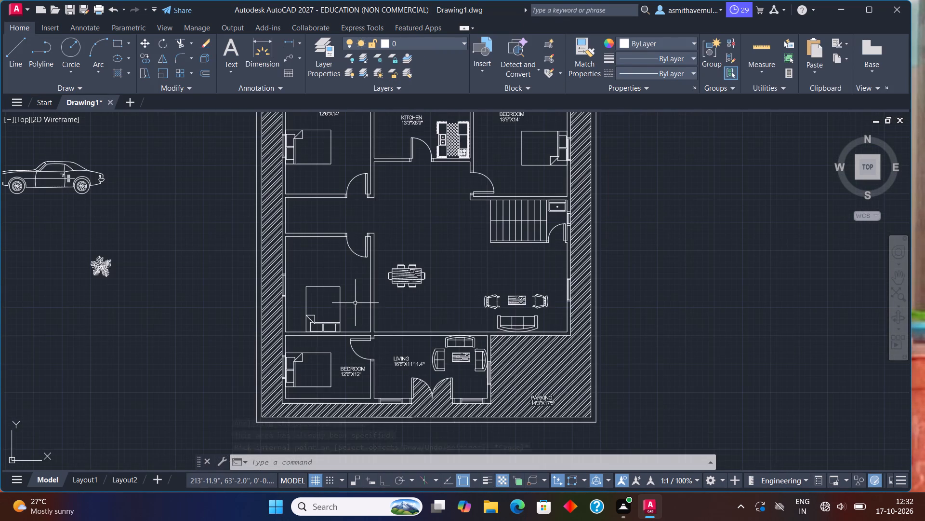
scroll(354, 292, down, 1)
scroll(413, 309, up, 1)
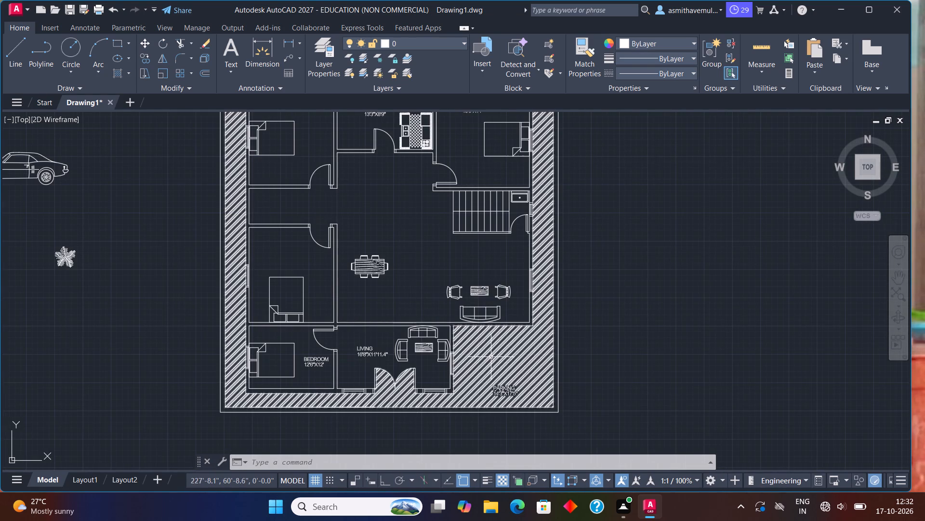
scroll(494, 359, up, 1)
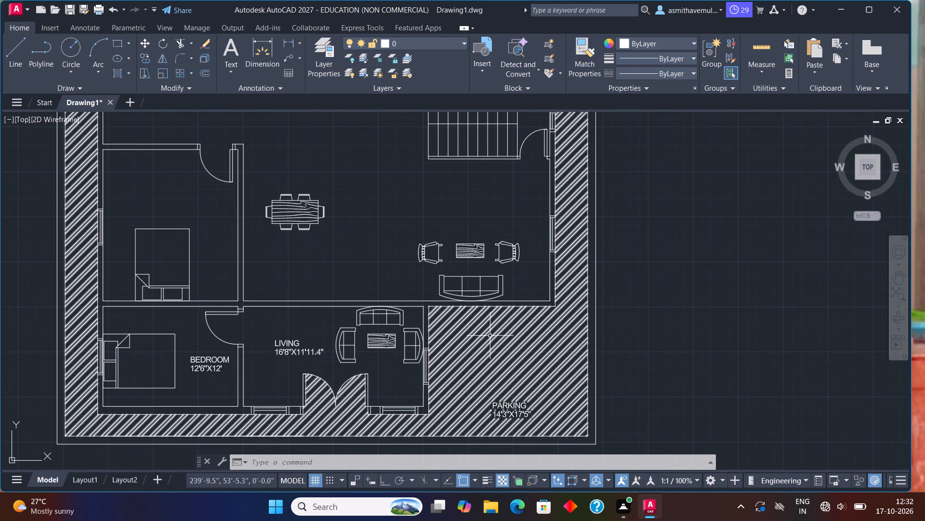
middle_drag(489, 335, 550, 425)
scroll(423, 326, down, 1)
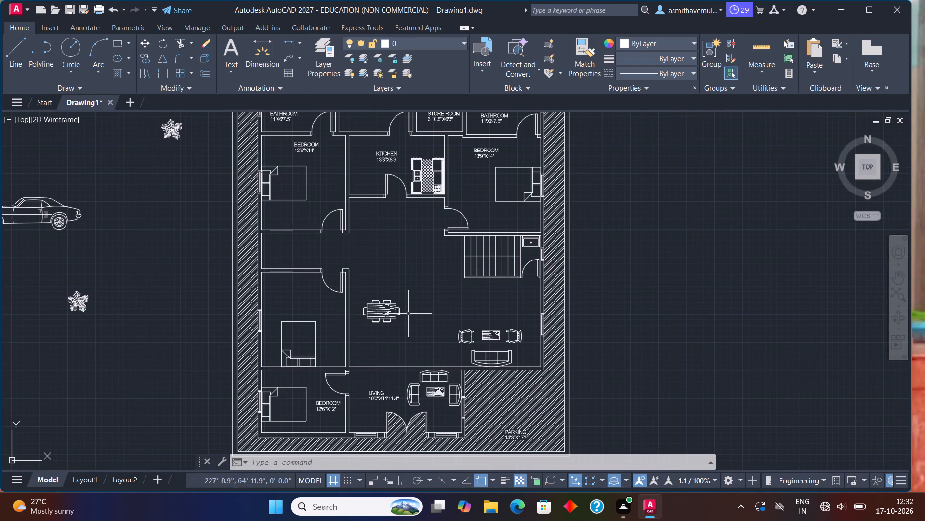
Rescale the tree copy outside the plan's upper-left corner about a base point on the tree.
middle_drag(91, 289, 115, 325)
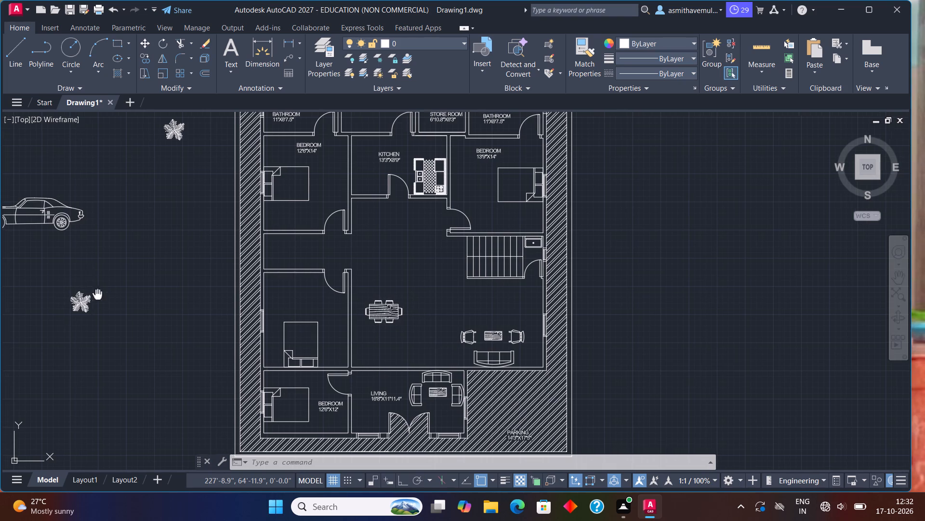
middle_drag(115, 325, 160, 424)
click(238, 266)
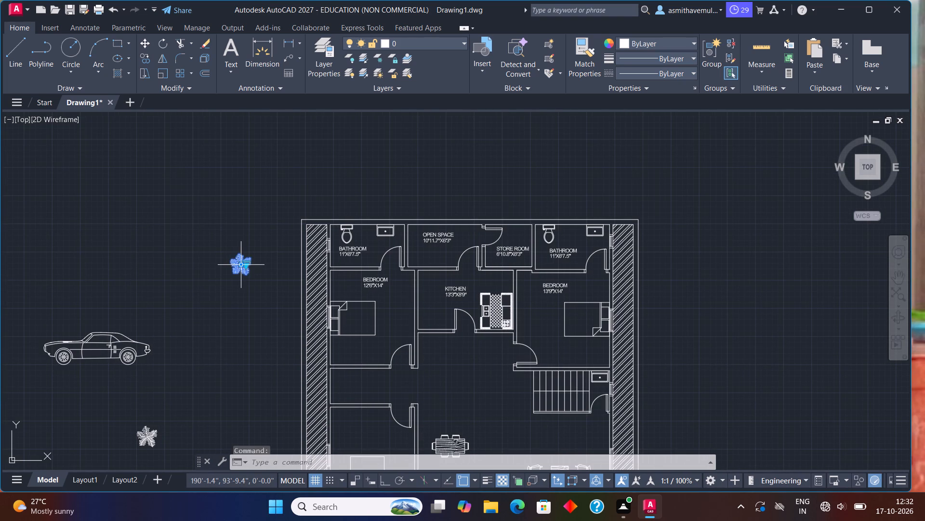
text(SCALE)
key(Return)
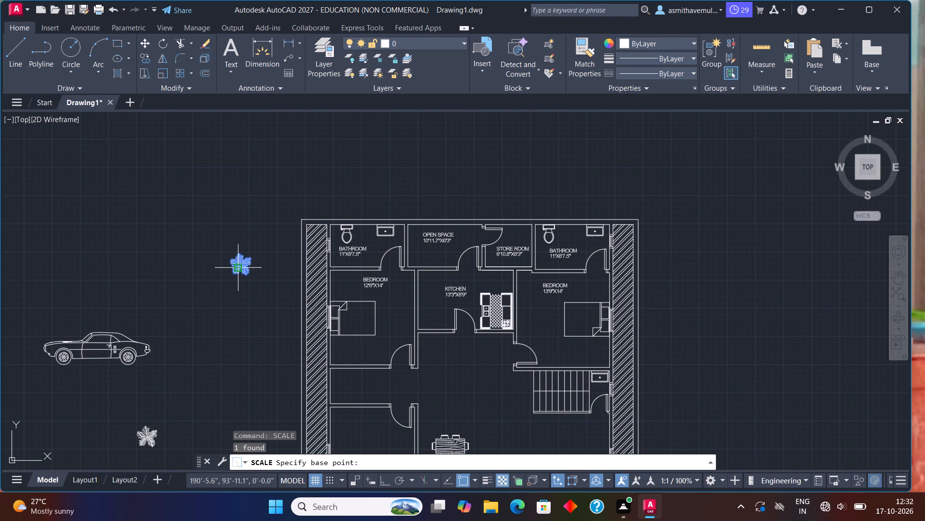
click(238, 268)
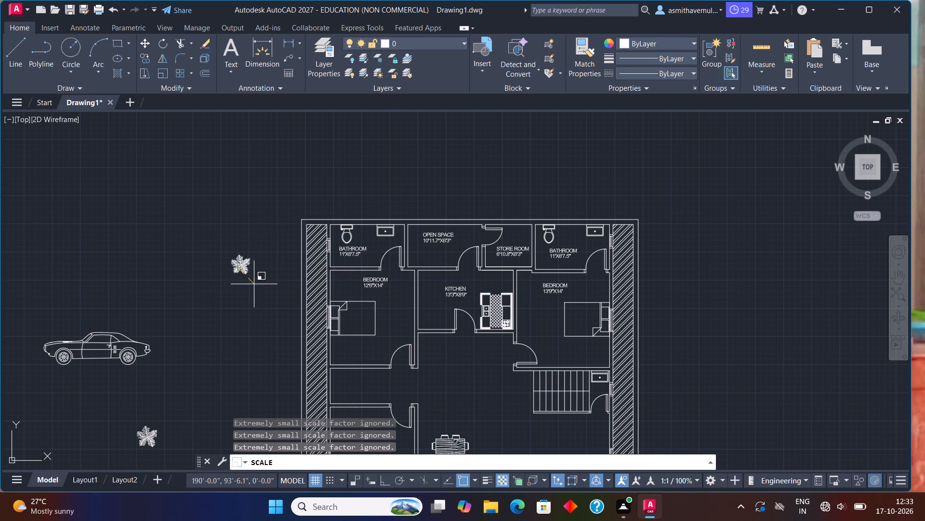
click(254, 284)
Copy the rescaled tree outside the plan three times down the left hatched strip, from its top end to beside the upper bedroom.
click(239, 266)
text(COPY)
key(Return)
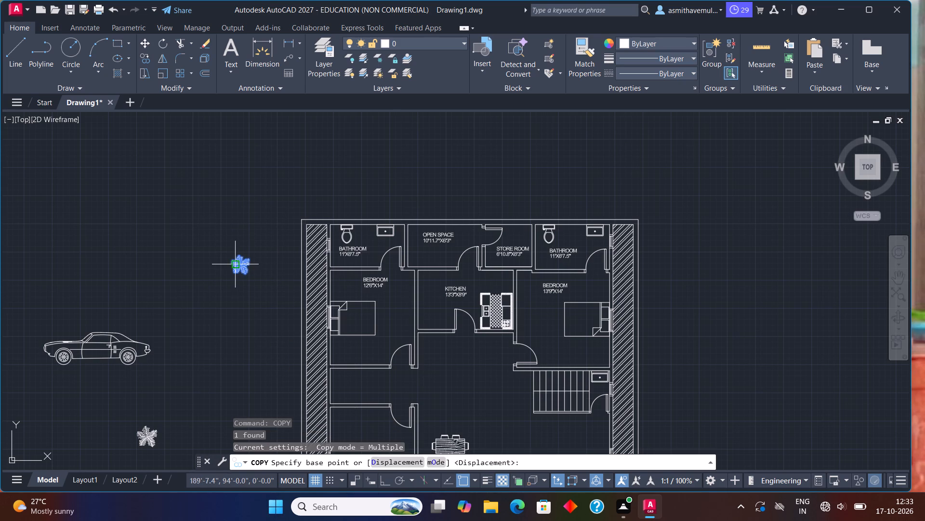
click(234, 267)
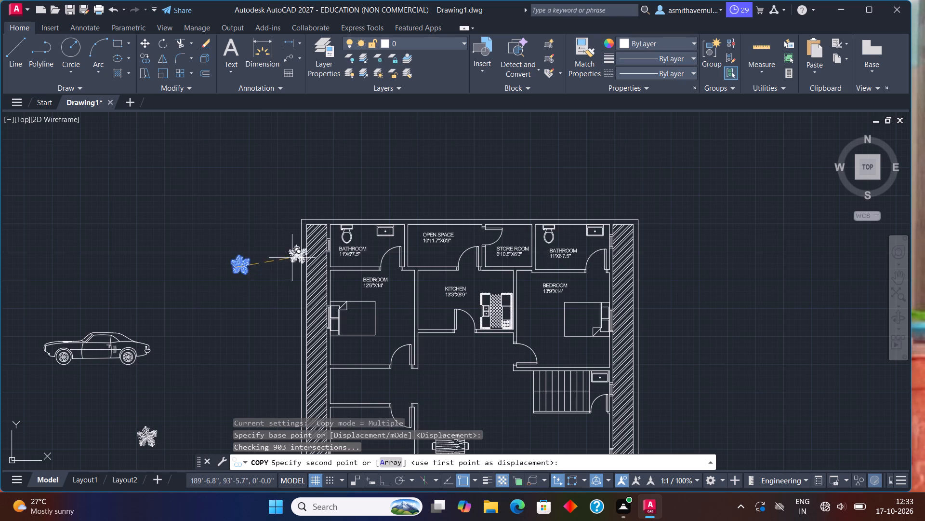
scroll(317, 237, up, 2)
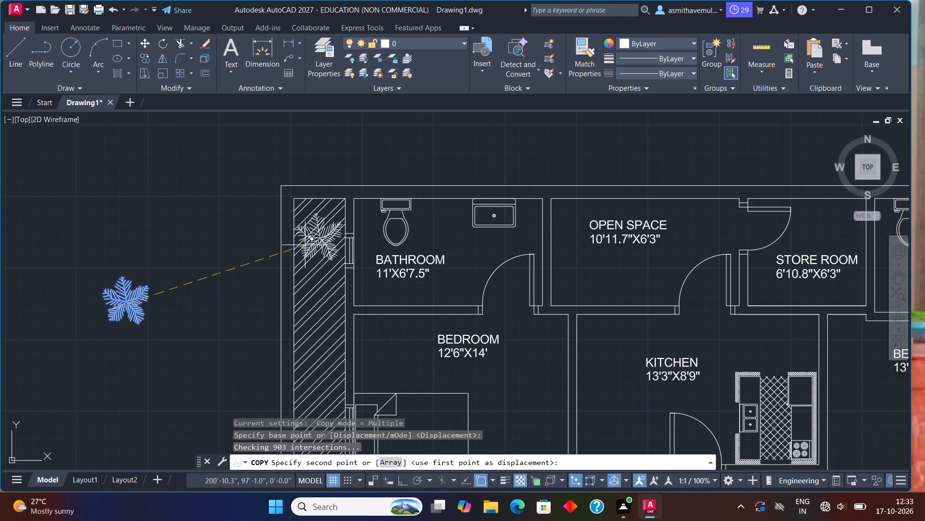
click(305, 240)
scroll(321, 300, down, 1)
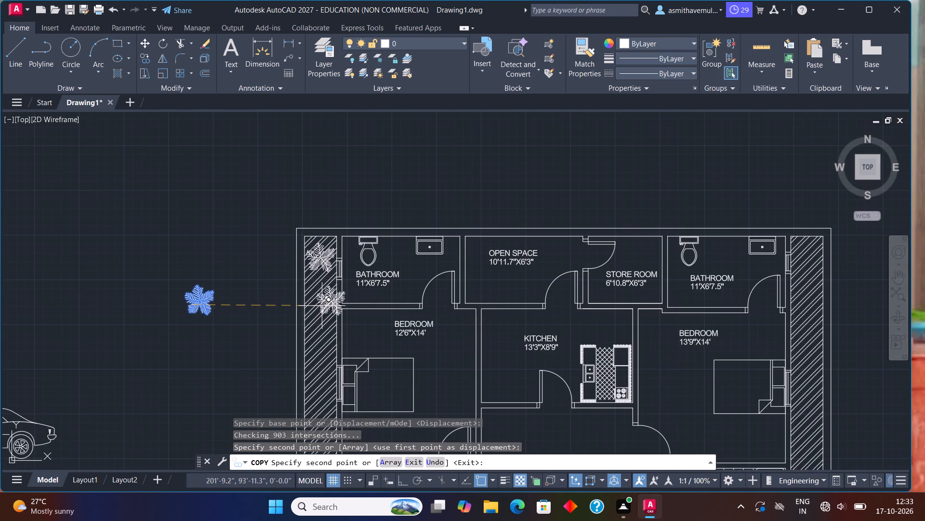
middle_drag(321, 305, 304, 213)
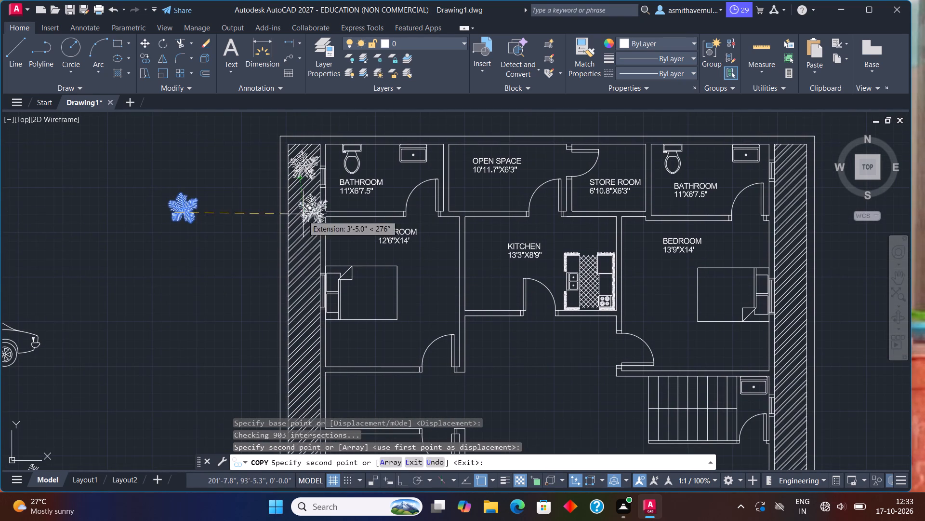
click(296, 225)
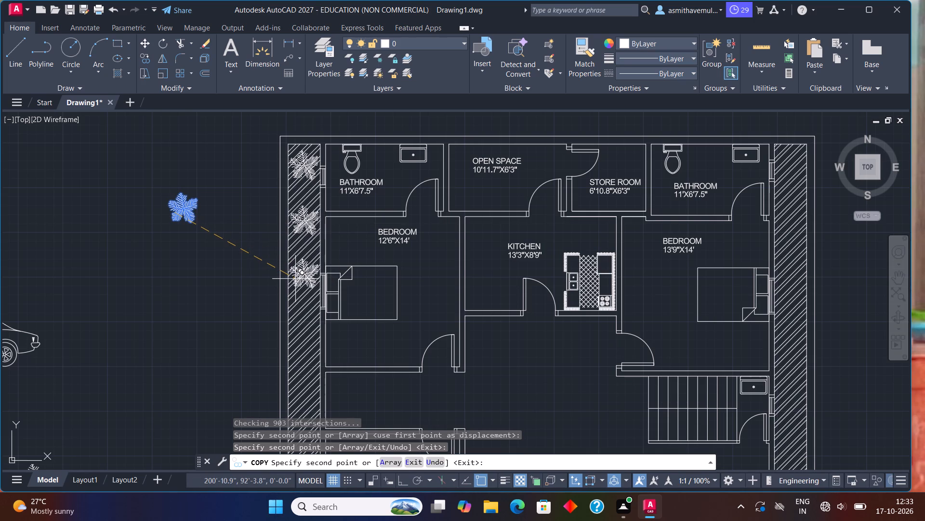
click(295, 279)
Place eight more tree copies at roughly even spacing down the left hatched strip, ending beside the lower-left 12'6"X12' bedroom.
middle_drag(345, 349, 309, 199)
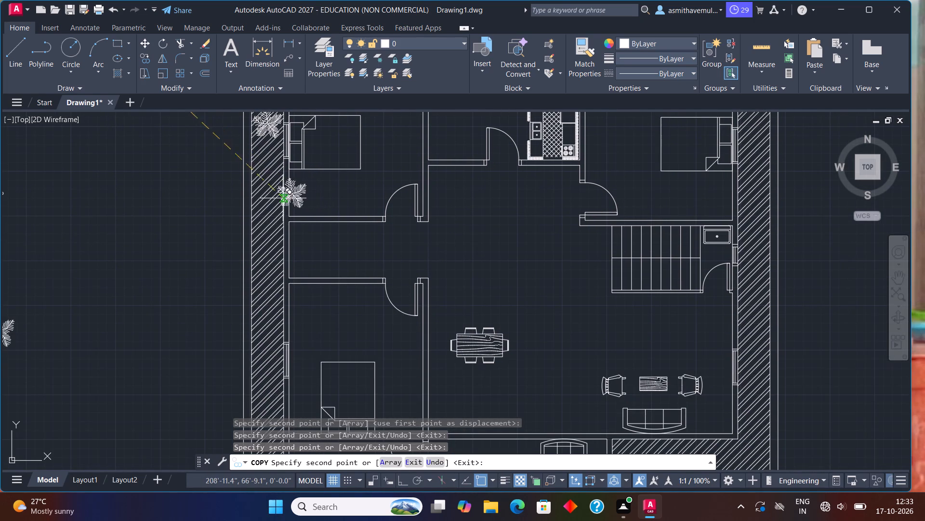
click(260, 179)
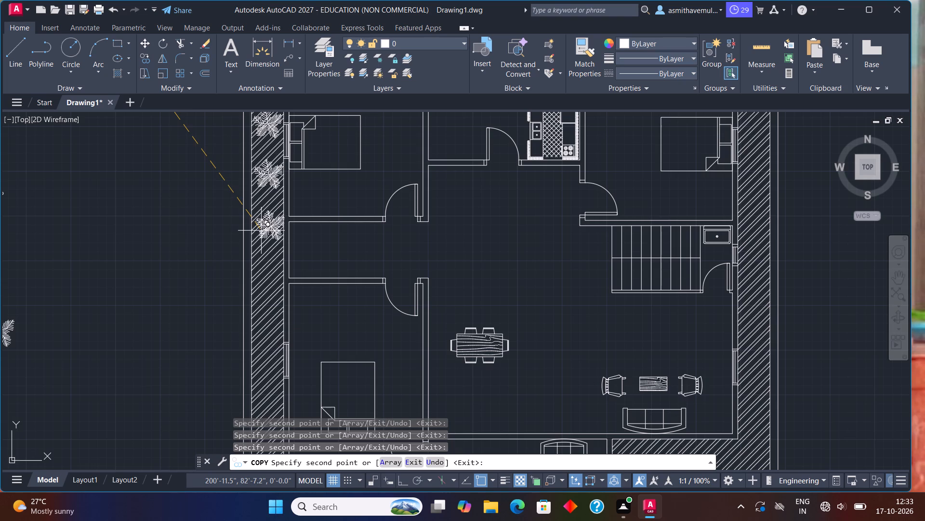
click(260, 231)
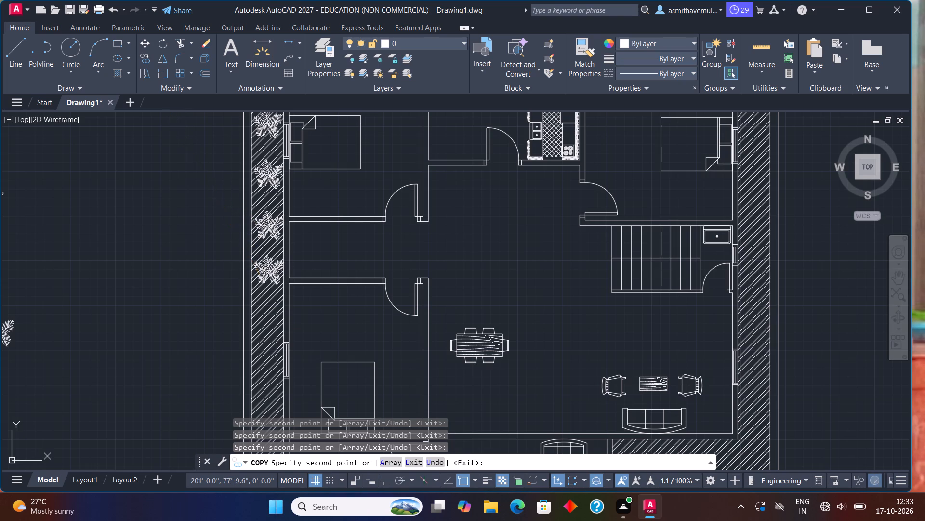
click(260, 275)
middle_drag(293, 325, 291, 165)
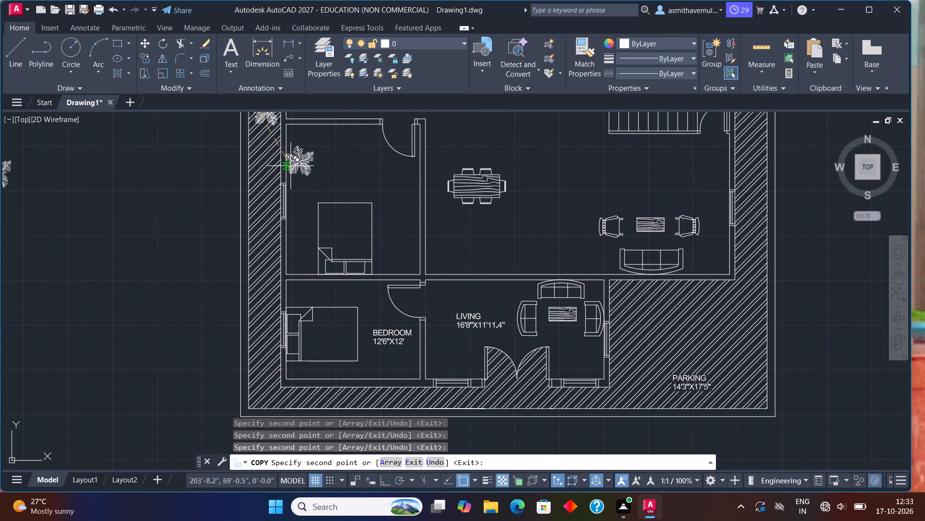
click(256, 160)
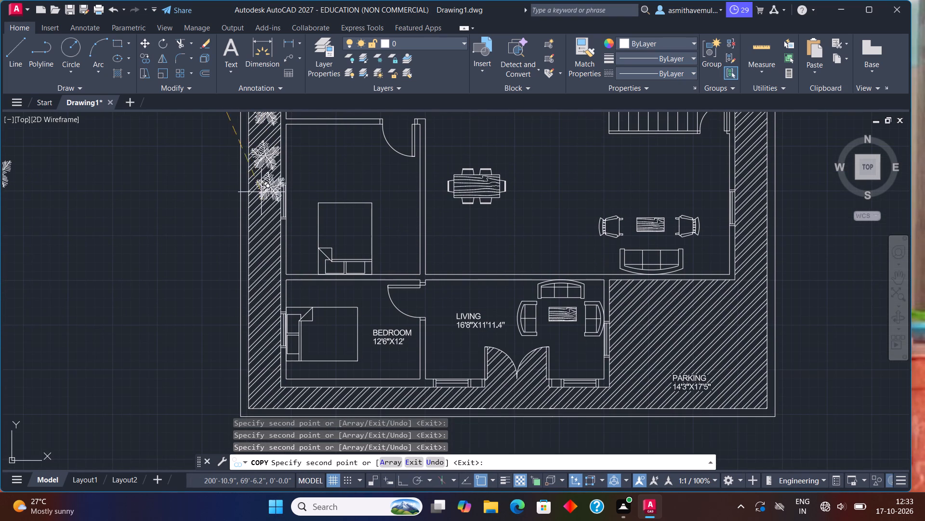
click(257, 208)
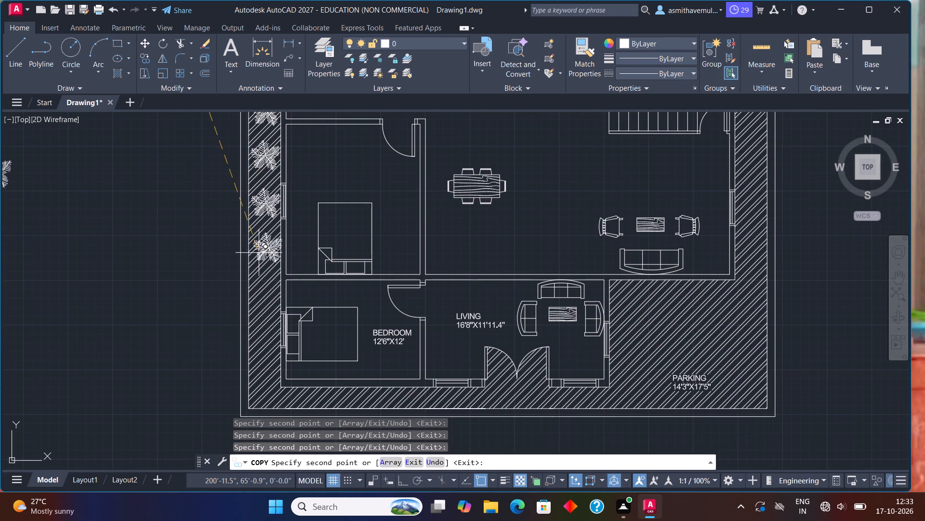
click(257, 260)
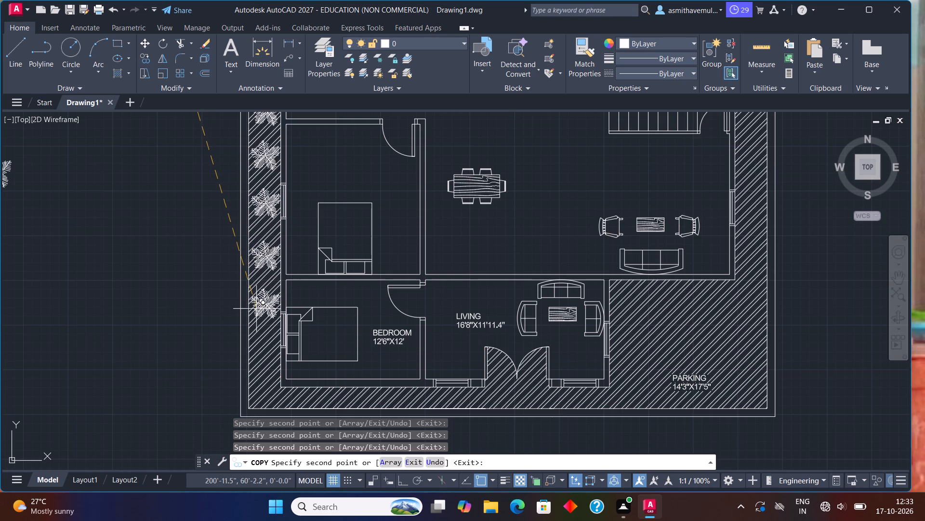
click(256, 310)
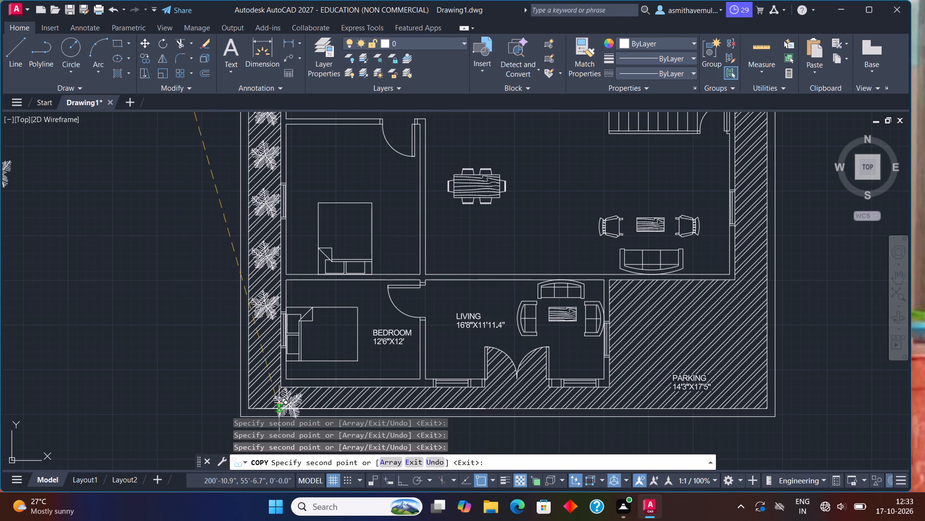
click(257, 361)
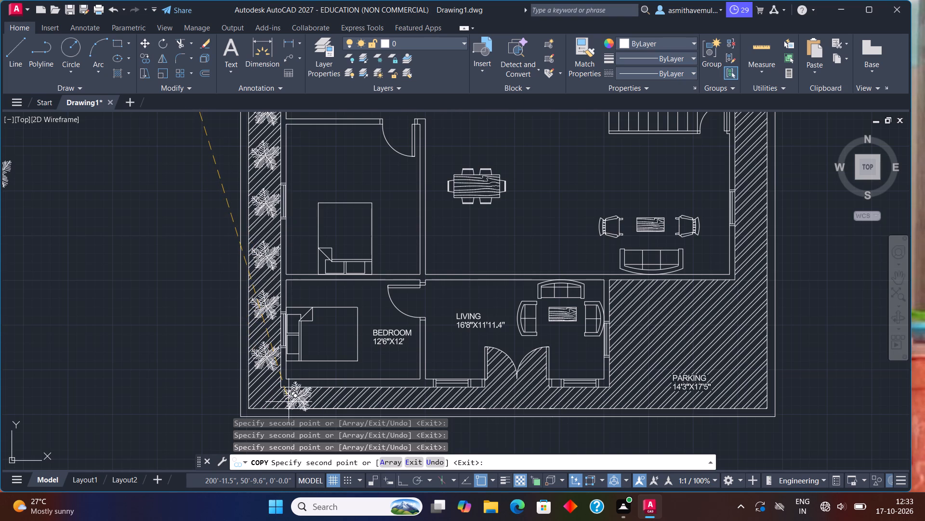
Place three tree copies in the right hatched strip, from its top end beside the bathroom to the 13'9"X14' bedroom.
middle_drag(298, 403, 294, 337)
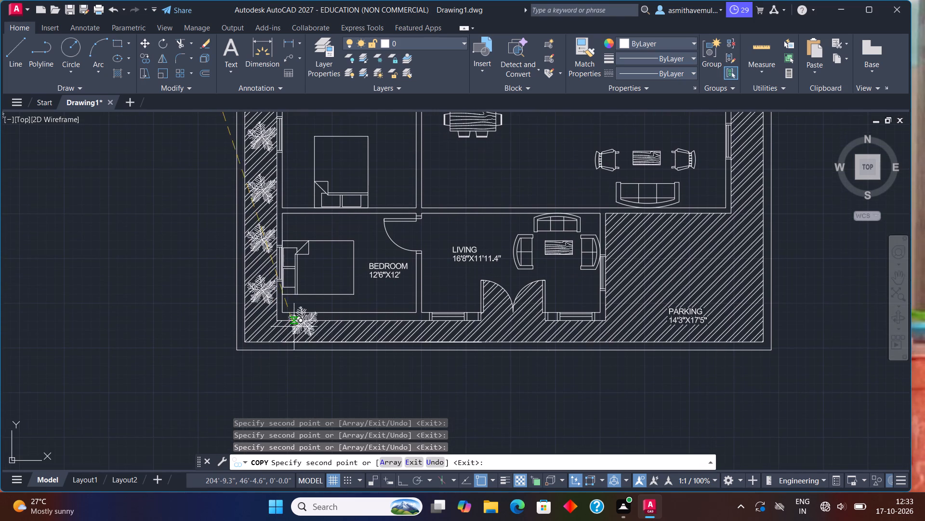
scroll(613, 230, down, 1)
middle_drag(641, 222, 383, 520)
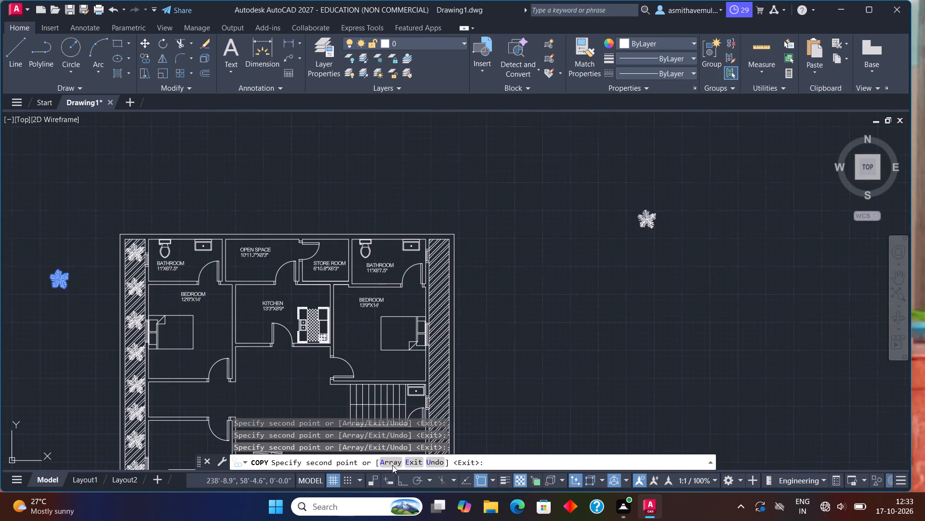
scroll(435, 262, up, 1)
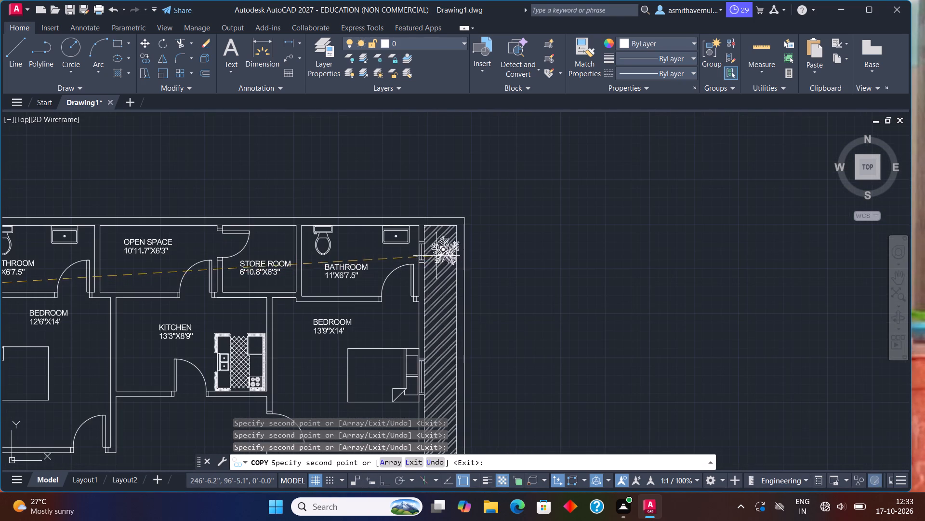
click(432, 251)
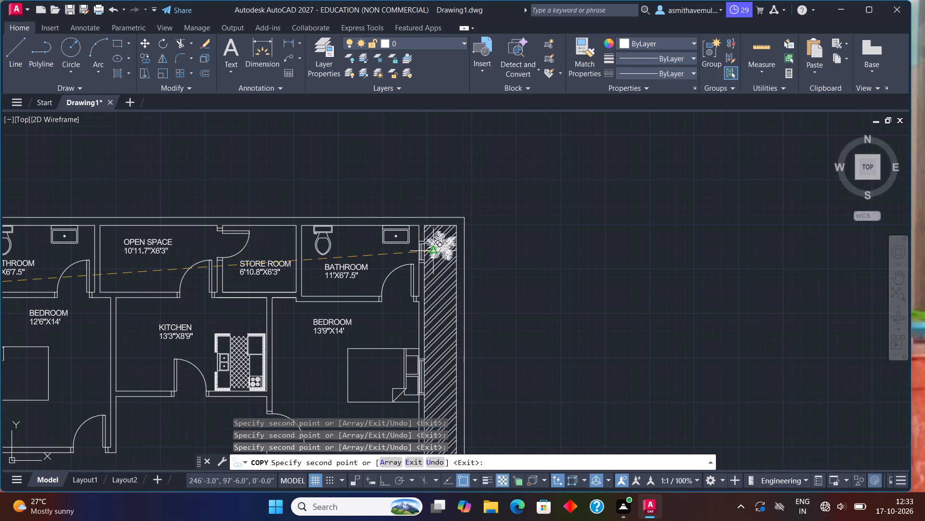
click(431, 298)
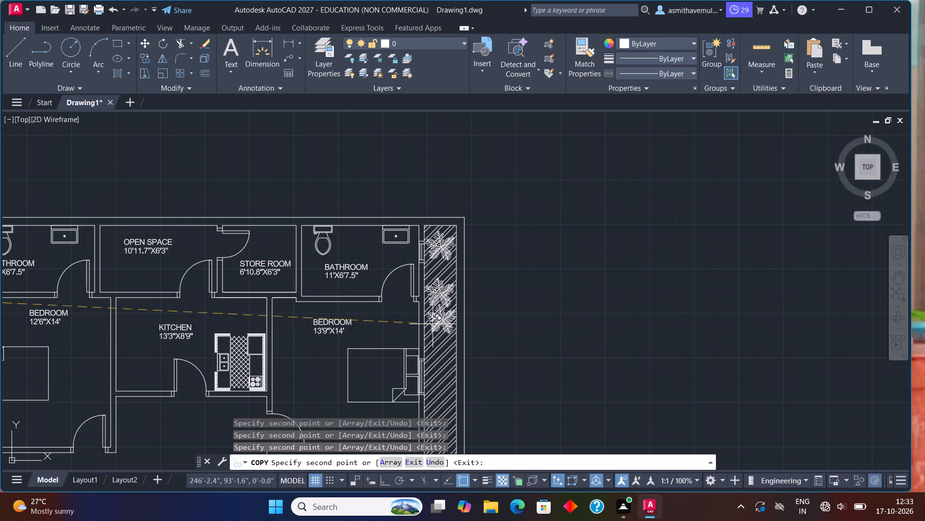
click(432, 352)
Continue the right hatched strip with five more evenly spaced tree copies, ending just above the parking area, and finish copying.
scroll(432, 350, down, 1)
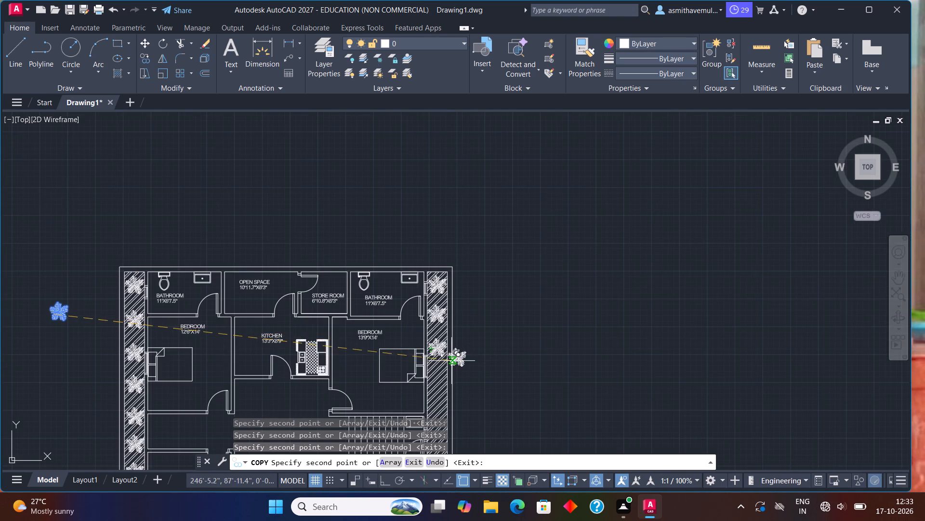
middle_drag(451, 361, 482, 204)
scroll(466, 224, up, 1)
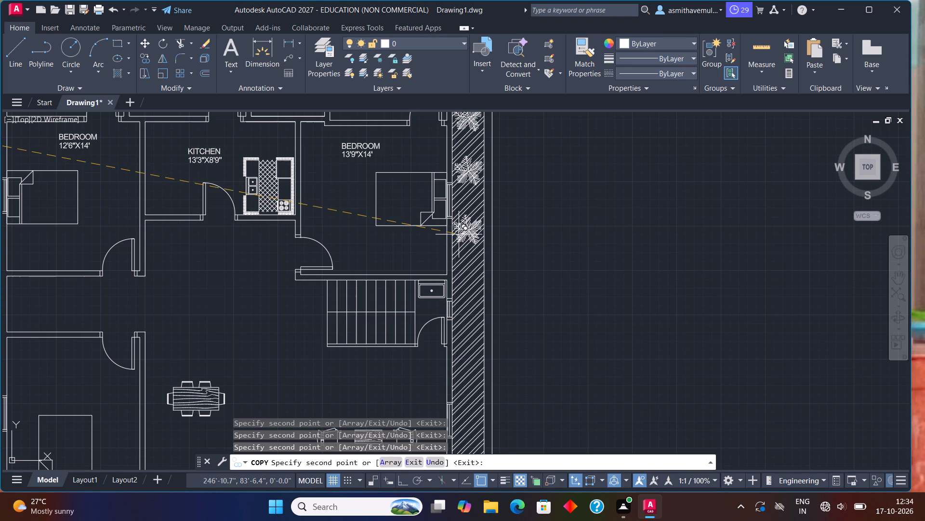
click(459, 235)
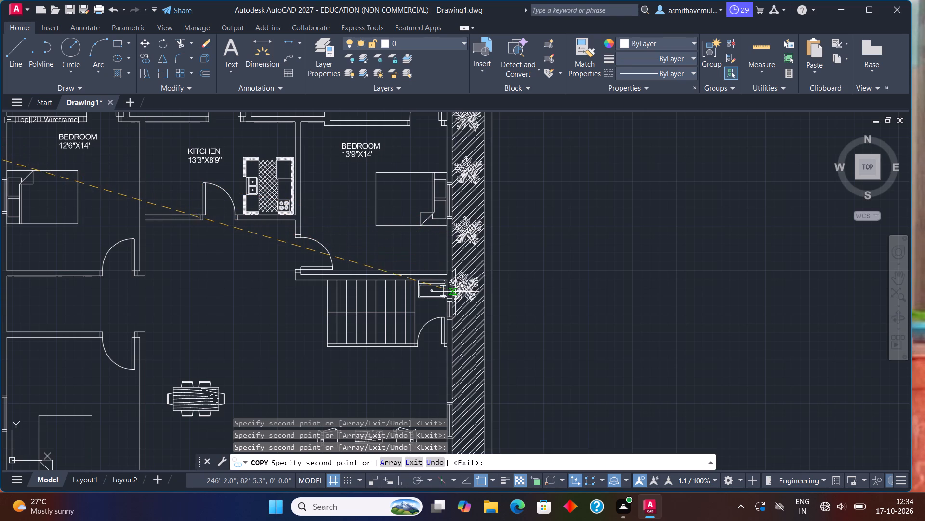
click(459, 291)
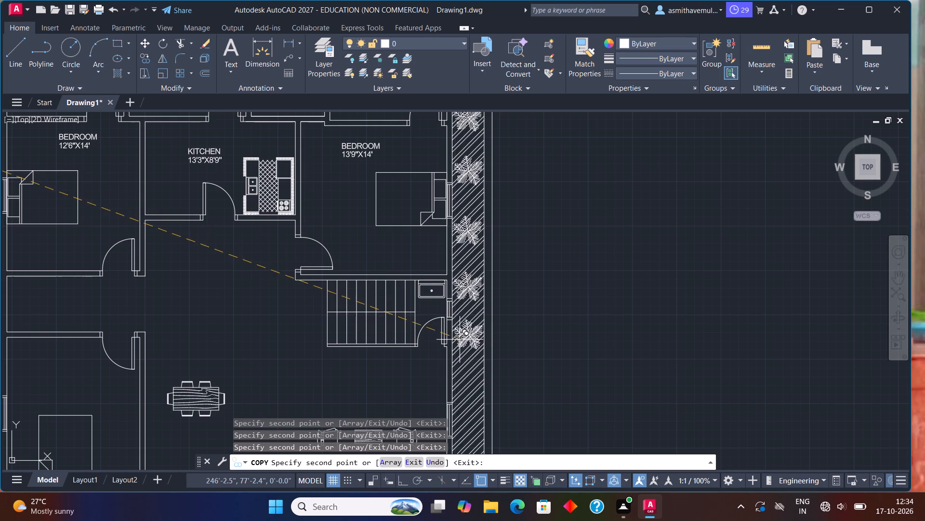
click(460, 338)
scroll(494, 376, down, 1)
middle_drag(495, 380, 532, 206)
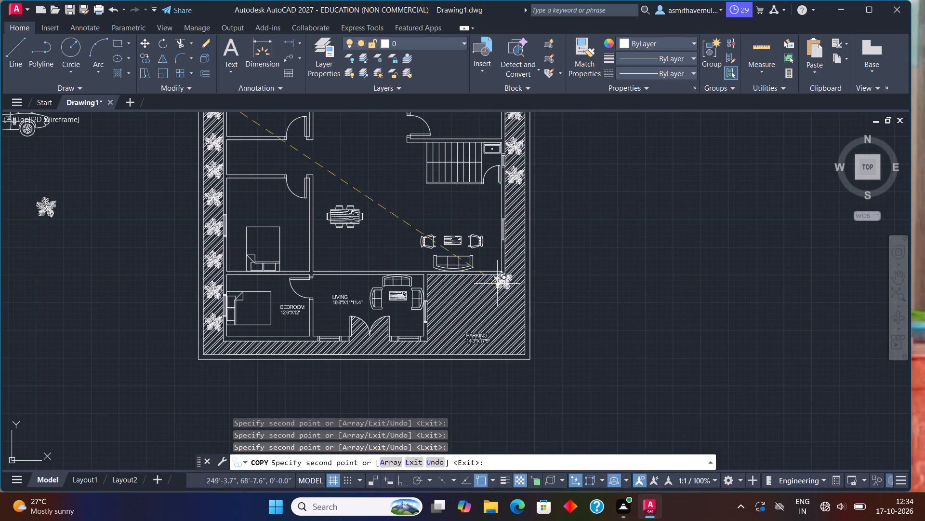
scroll(511, 232, up, 1)
click(509, 197)
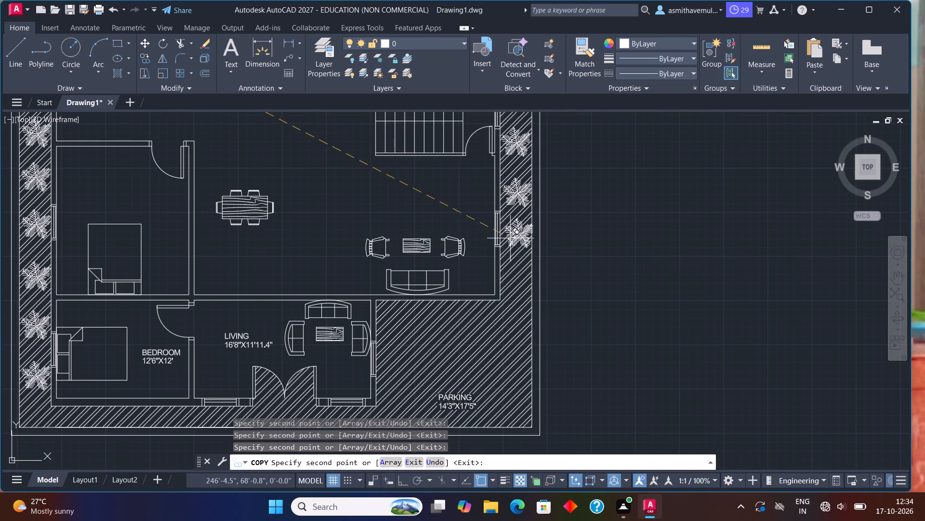
click(508, 252)
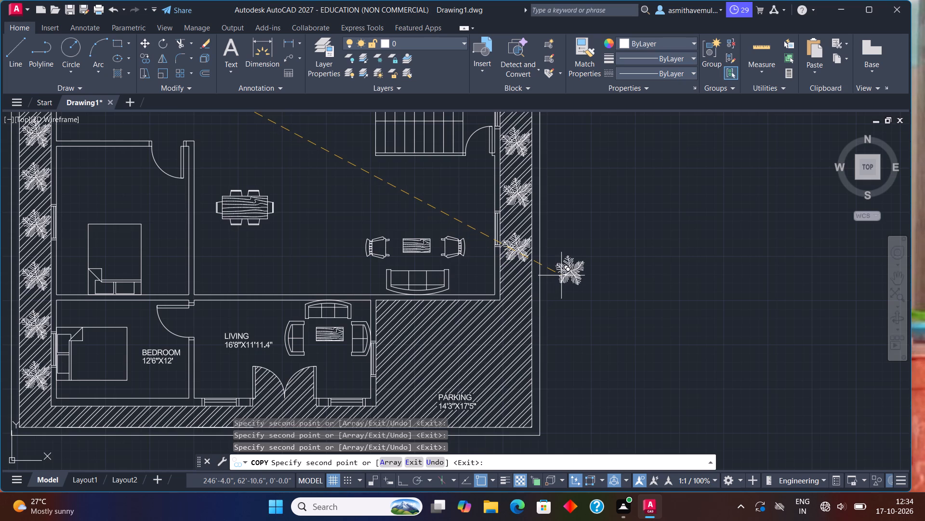
key(Escape)
Scale down the source tree outside the plan's upper-left corner about a base point on the tree, to well under half its size.
scroll(356, 284, down, 1)
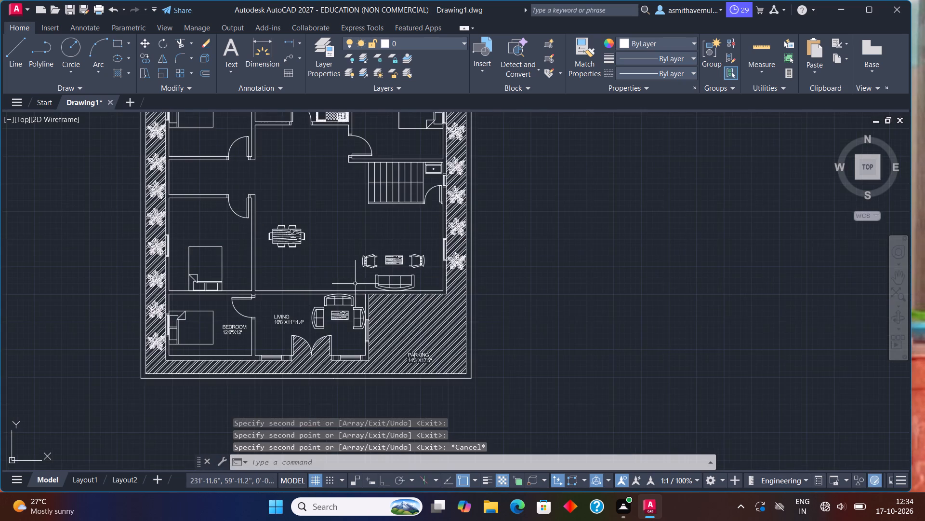
scroll(354, 284, down, 1)
middle_drag(353, 283, 483, 309)
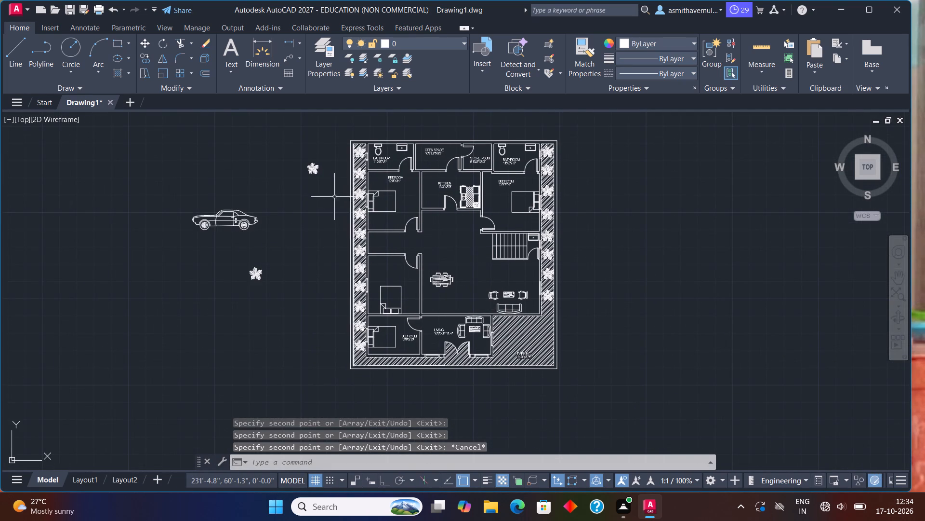
click(317, 173)
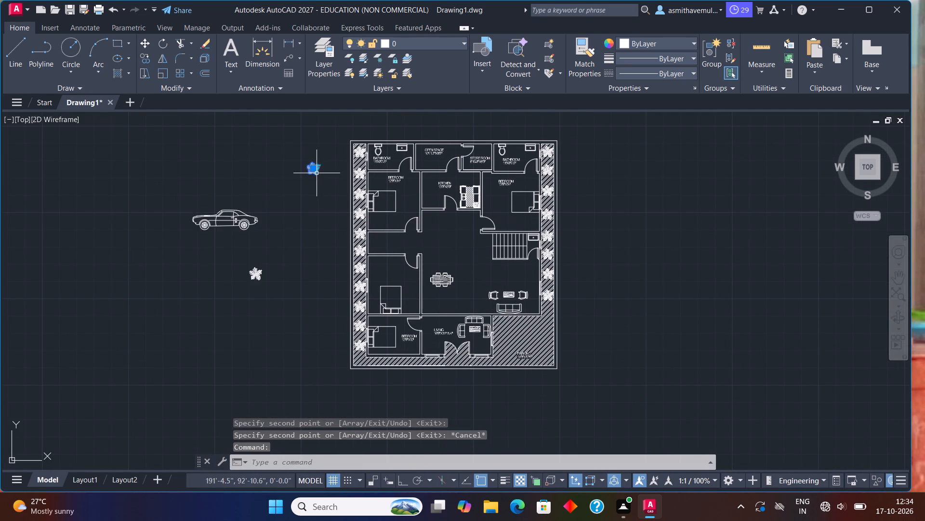
text(SCA)
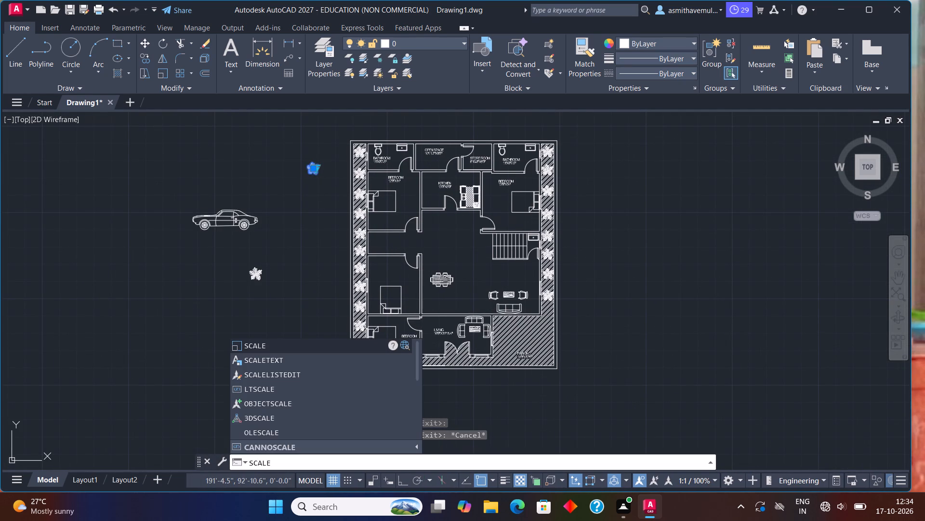
key(e)
key(BackSpace)
text(LE)
key(Return)
click(316, 174)
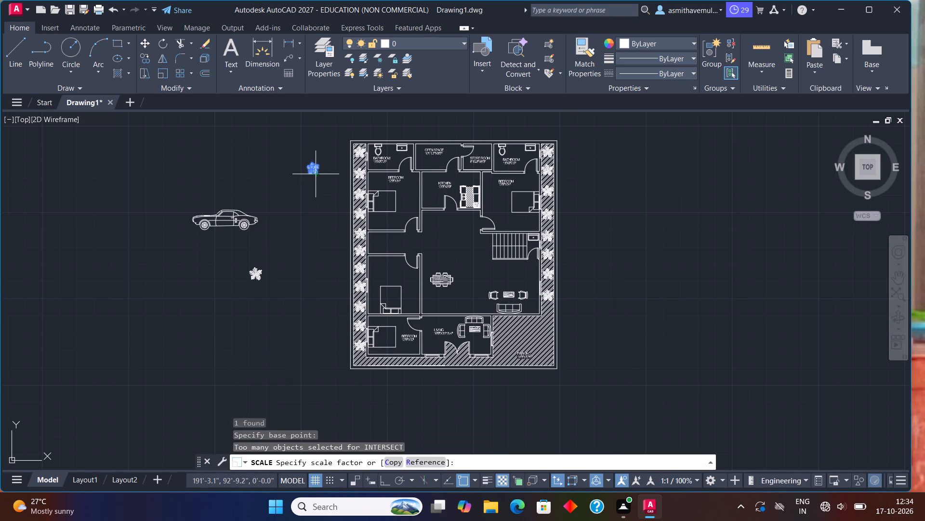
scroll(315, 177, up, 3)
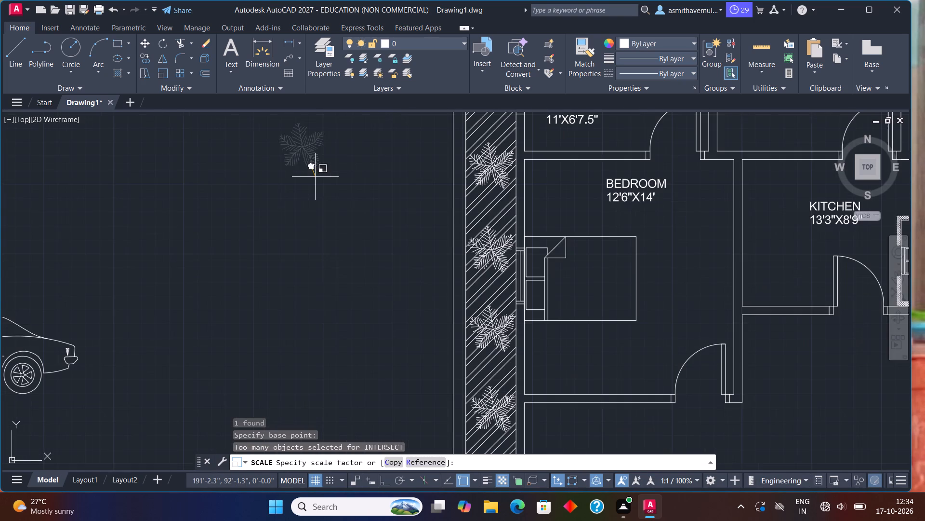
click(322, 184)
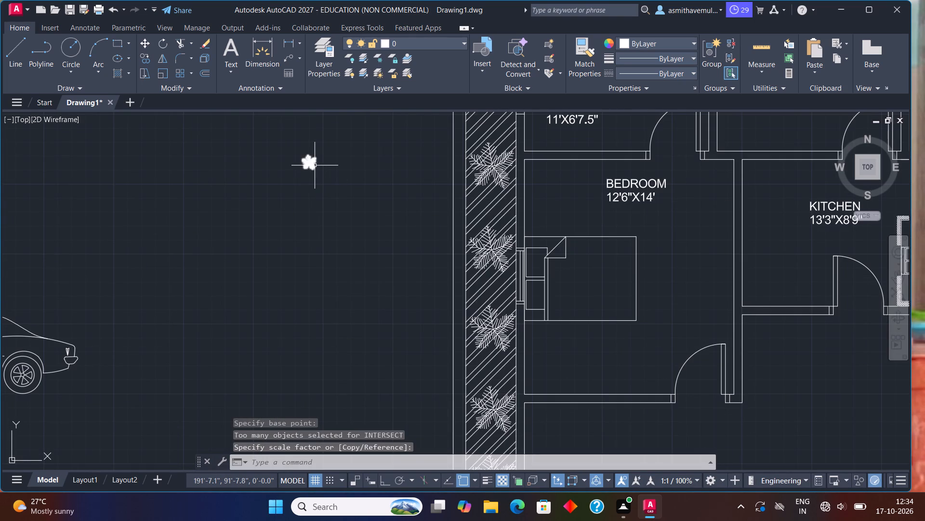
Copy the scaled-down tree five times at roughly even spacing along the bottom hatched strip, below the 12'6"X12' bedroom.
click(314, 165)
text(COPY)
key(Return)
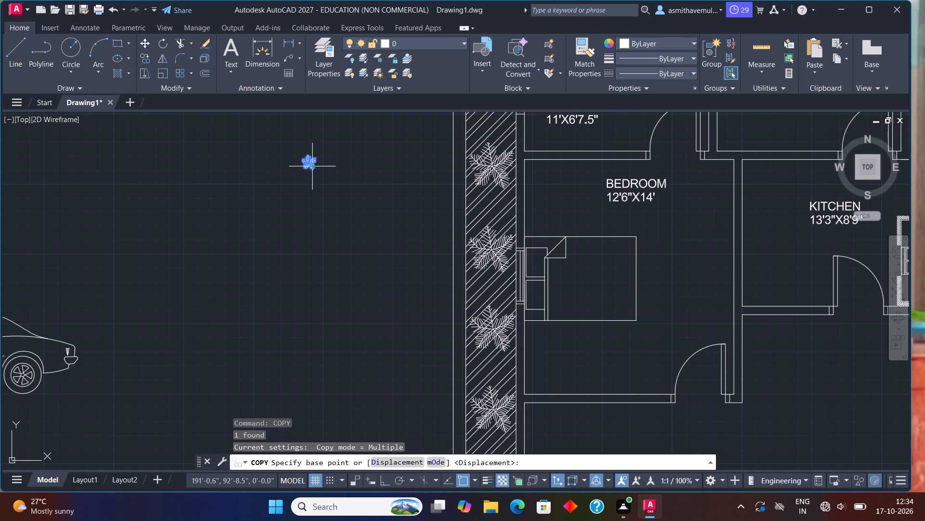
click(311, 163)
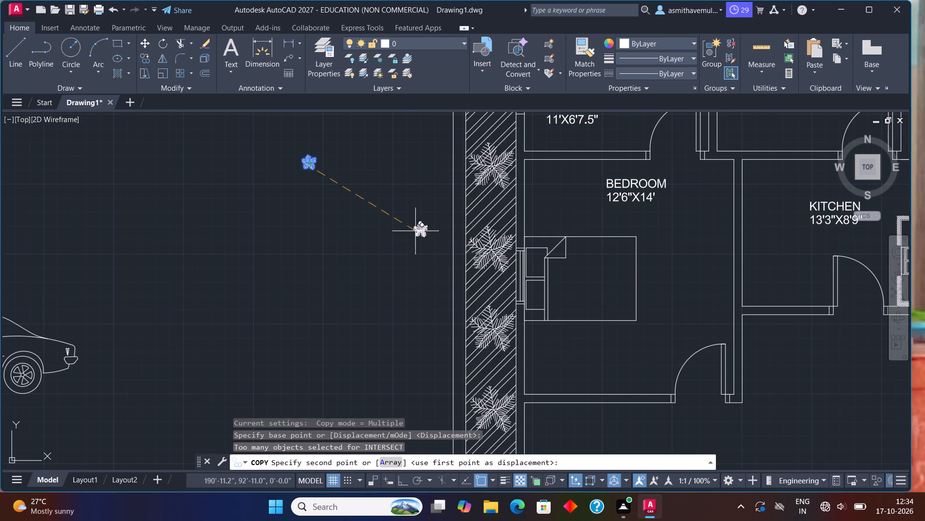
middle_drag(607, 346, 277, 95)
scroll(295, 131, down, 1)
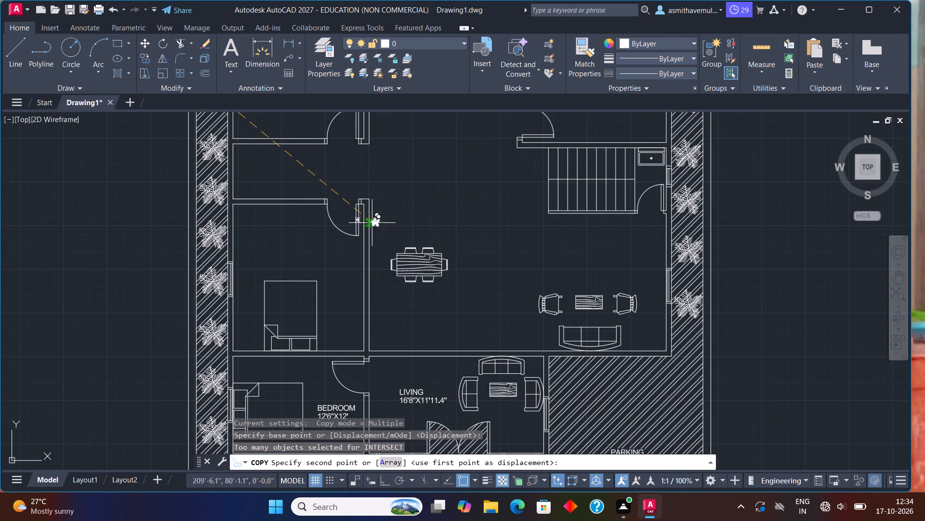
middle_drag(444, 336, 400, 71)
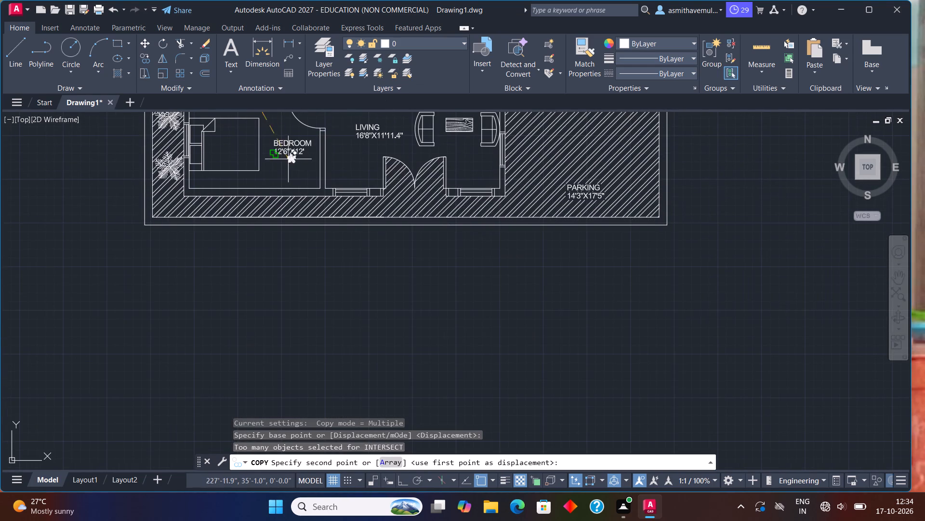
scroll(196, 209, up, 2)
click(190, 205)
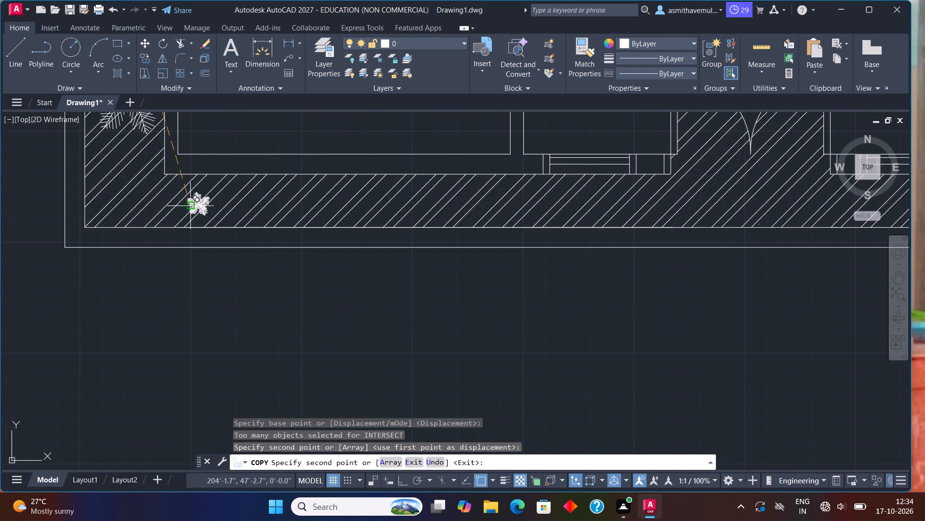
click(245, 205)
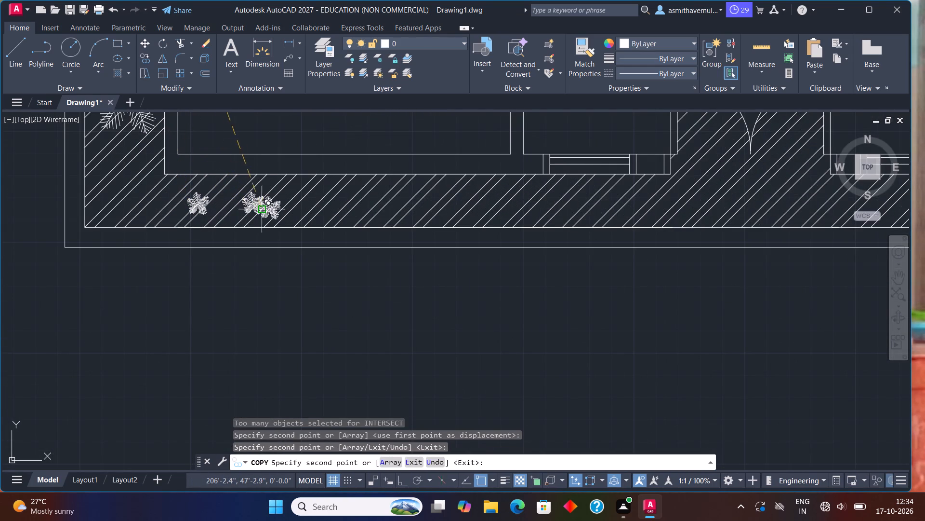
click(293, 206)
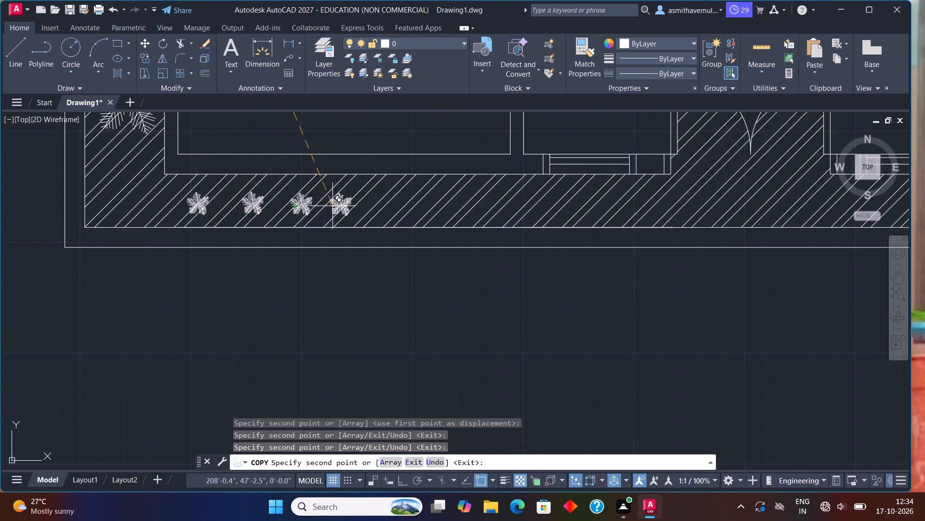
click(345, 206)
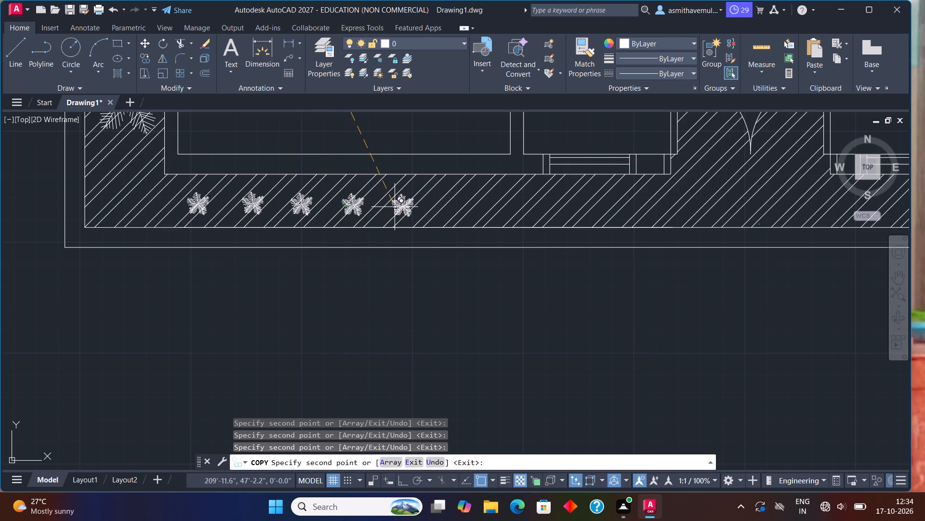
click(395, 207)
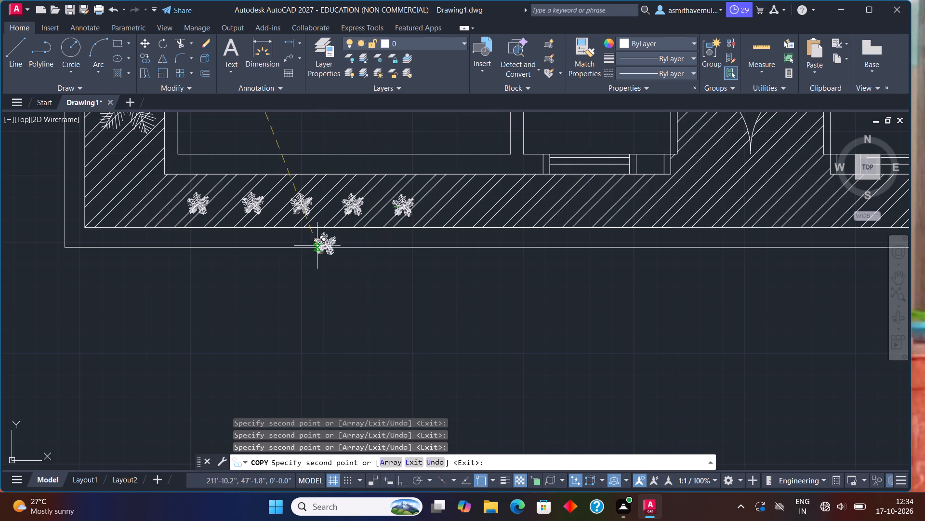
key(Escape)
Add a linear dimension for the plan's overall width between the top outer corners, placed above the top boundary.
scroll(298, 256, down, 3)
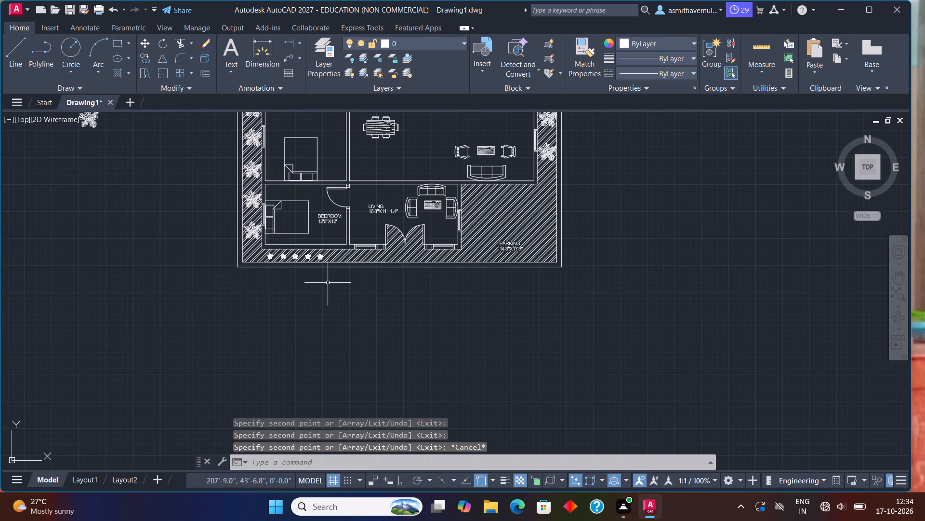
middle_drag(328, 282, 373, 409)
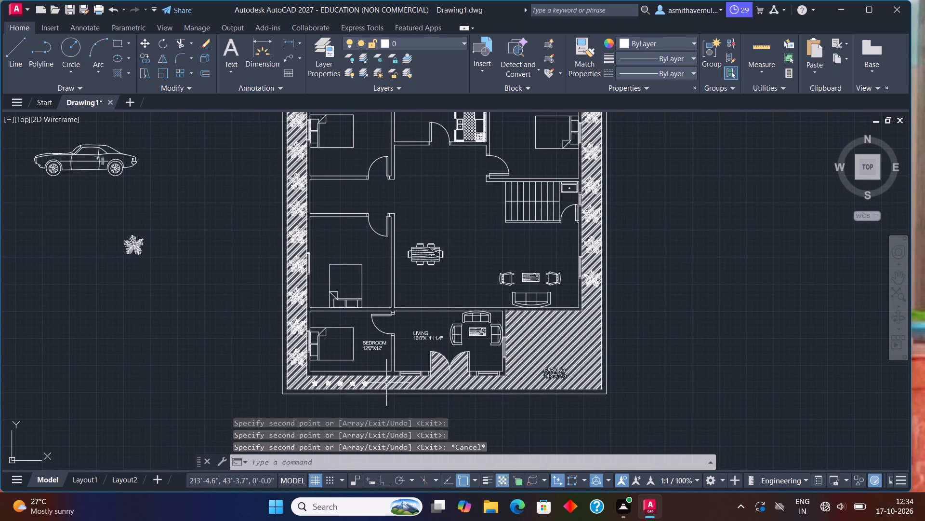
middle_drag(379, 315, 366, 388)
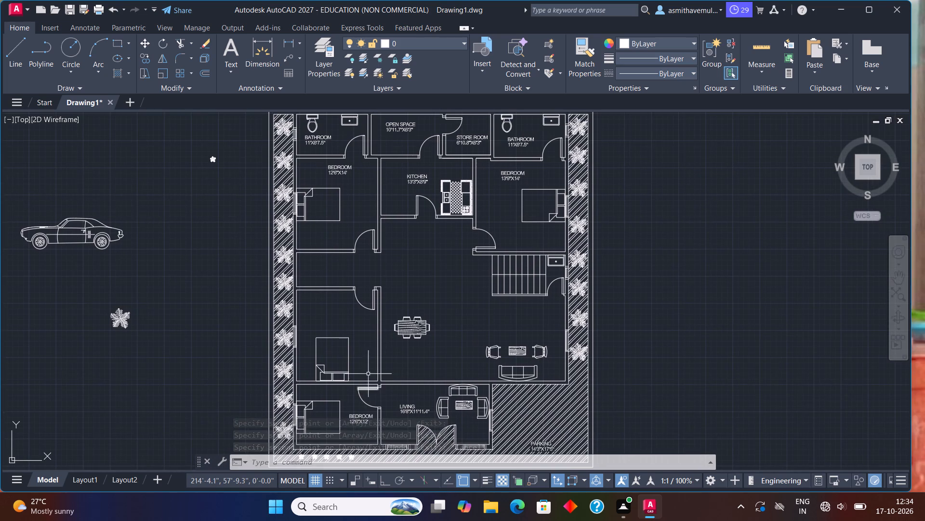
scroll(429, 344, down, 1)
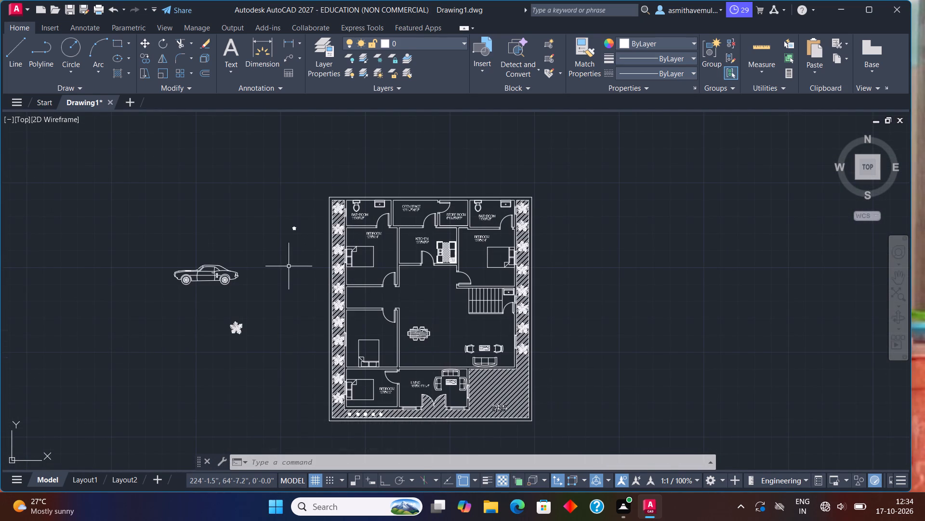
scroll(288, 266, up, 1)
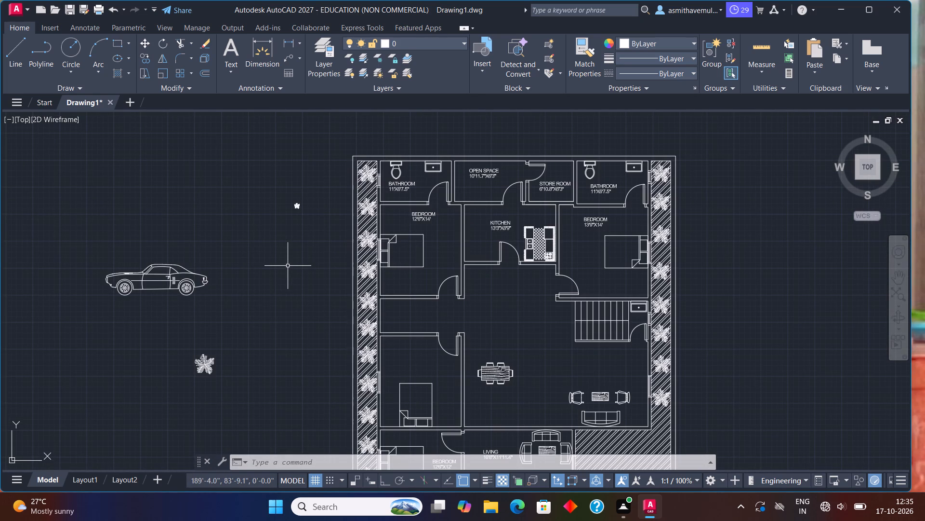
text(DLI)
key(Return)
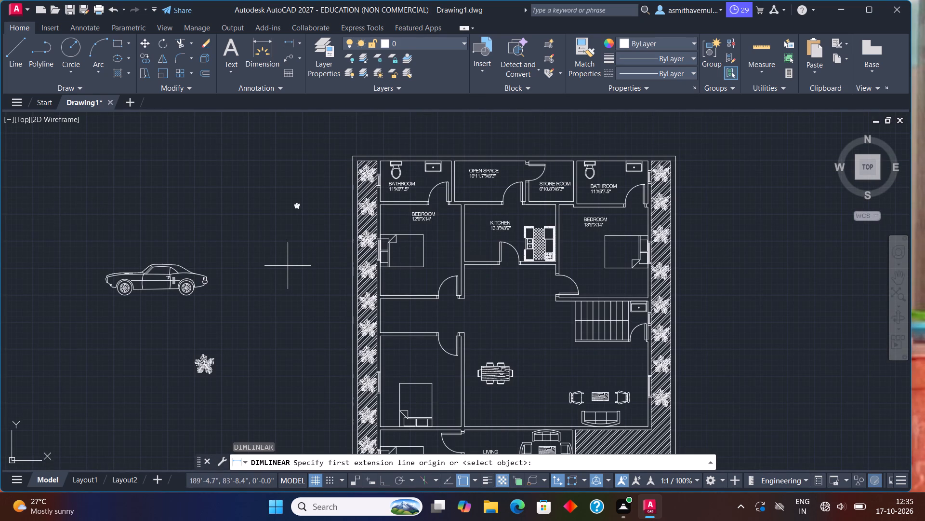
middle_drag(384, 216, 344, 264)
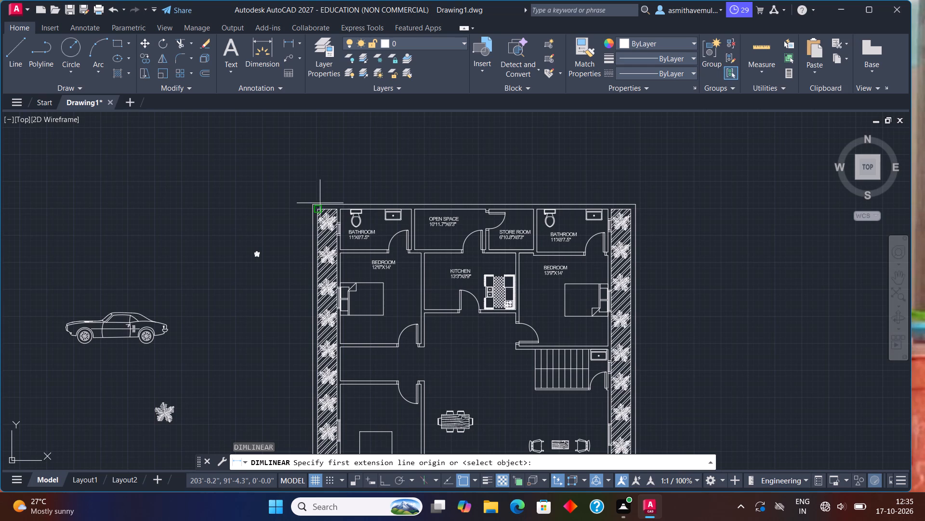
click(314, 200)
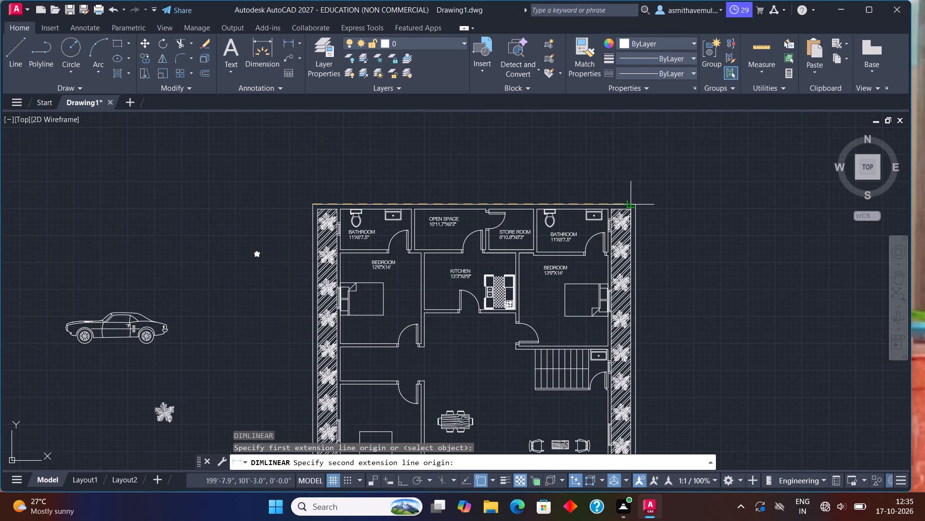
click(638, 206)
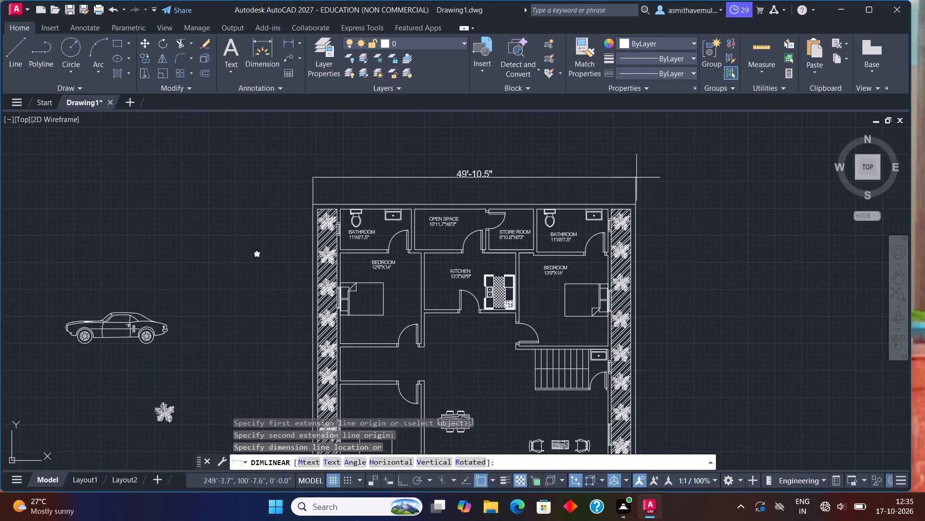
click(636, 178)
Add a vertical linear dimension between the upper-right and lower-right outer corners, placed just outside the right boundary.
key(space)
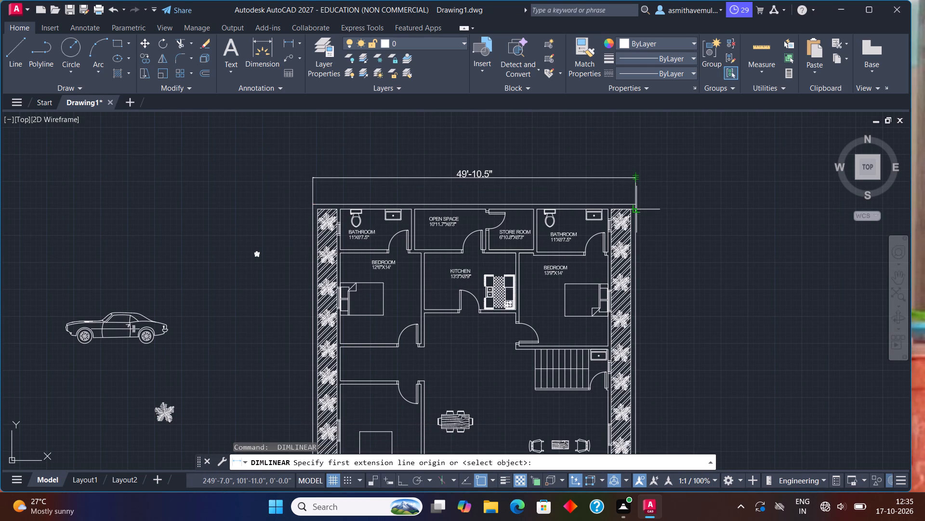
click(636, 204)
scroll(638, 238, down, 1)
middle_drag(682, 305, 595, 209)
scroll(544, 369, up, 2)
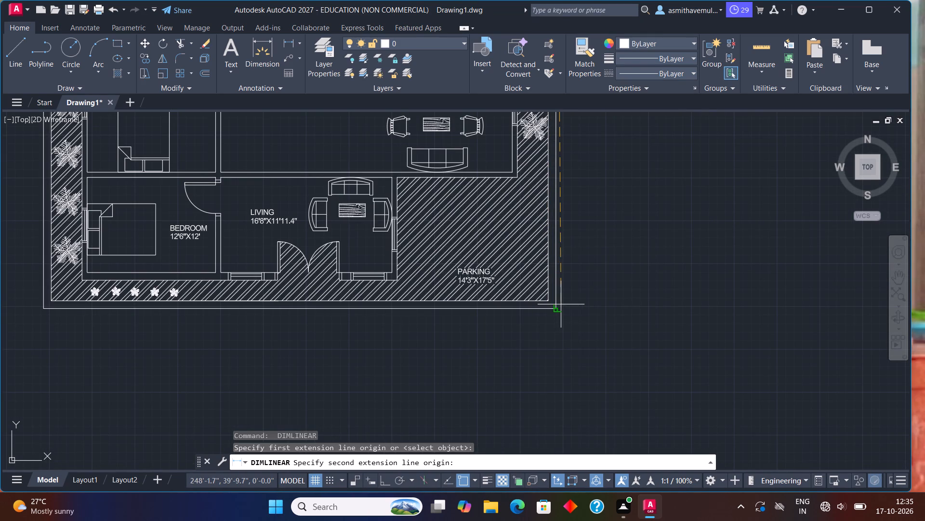
scroll(554, 308, up, 2)
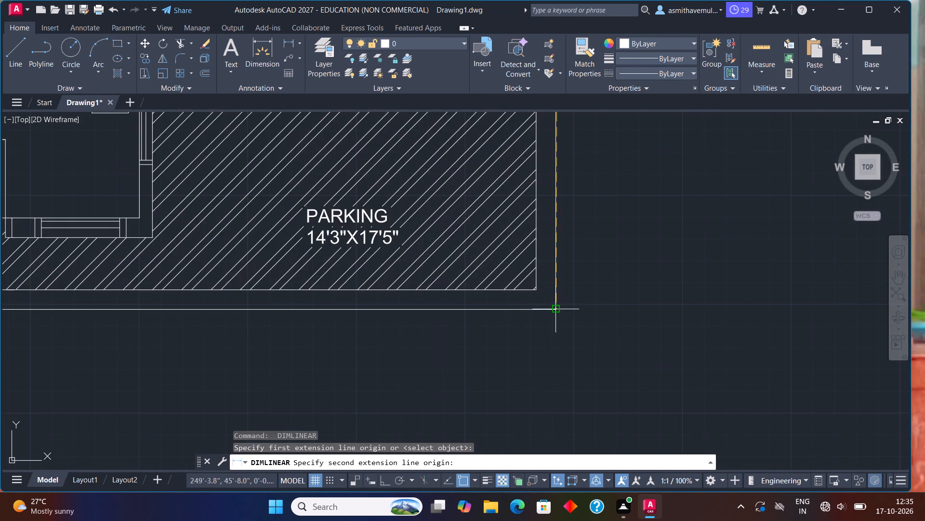
click(556, 311)
scroll(592, 302, down, 2)
middle_drag(592, 302, 576, 409)
scroll(580, 402, down, 1)
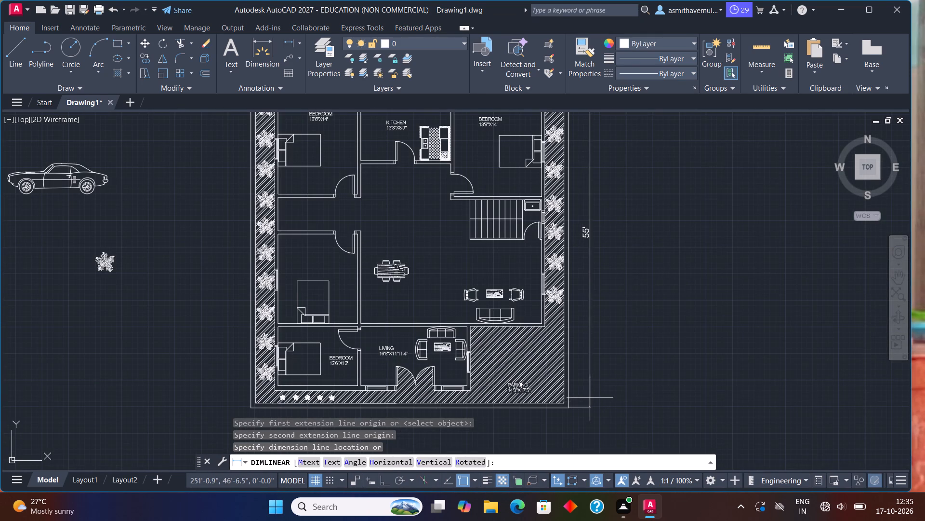
click(597, 399)
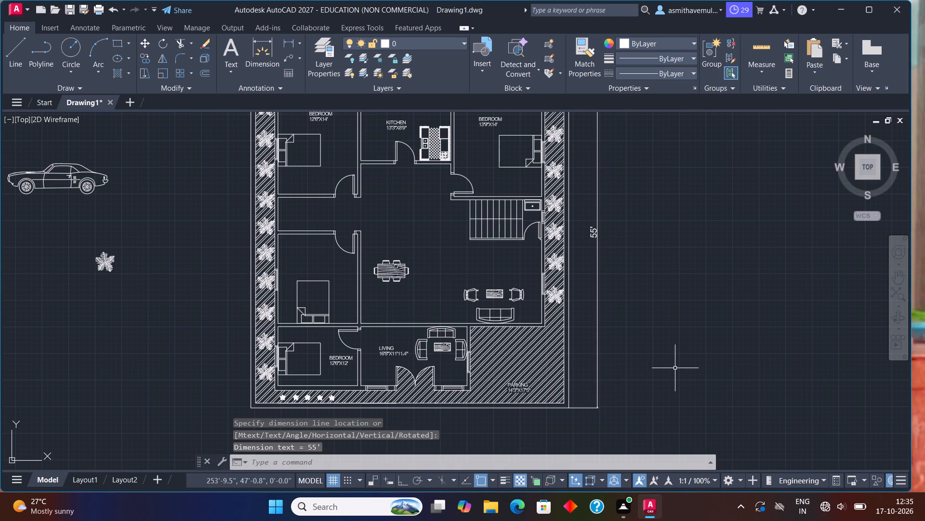
Switch the car block outside the plan from its side view to Sports Car (Top).
middle_drag(585, 396, 585, 375)
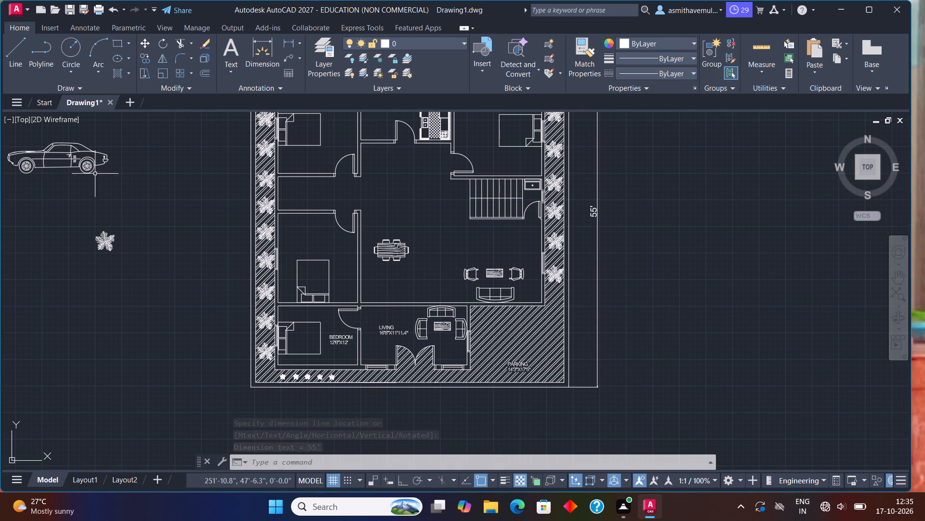
click(92, 161)
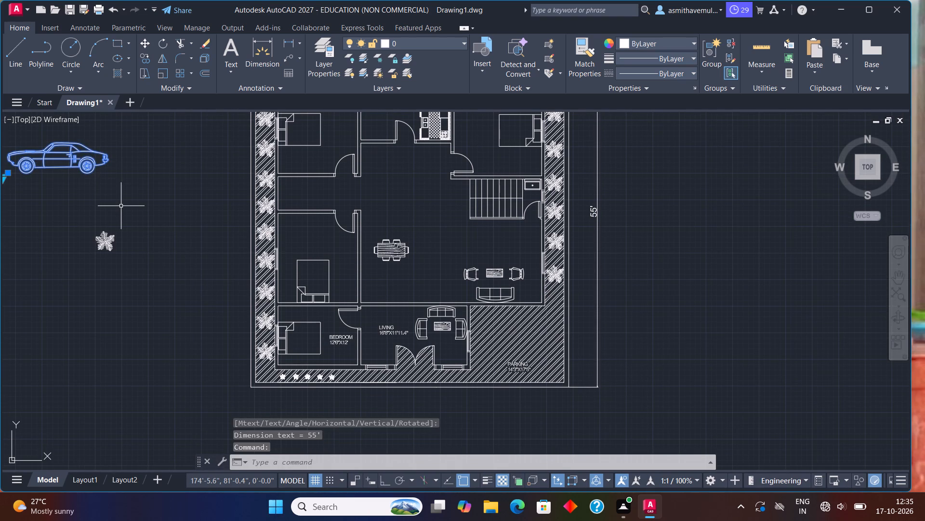
middle_drag(117, 206, 185, 217)
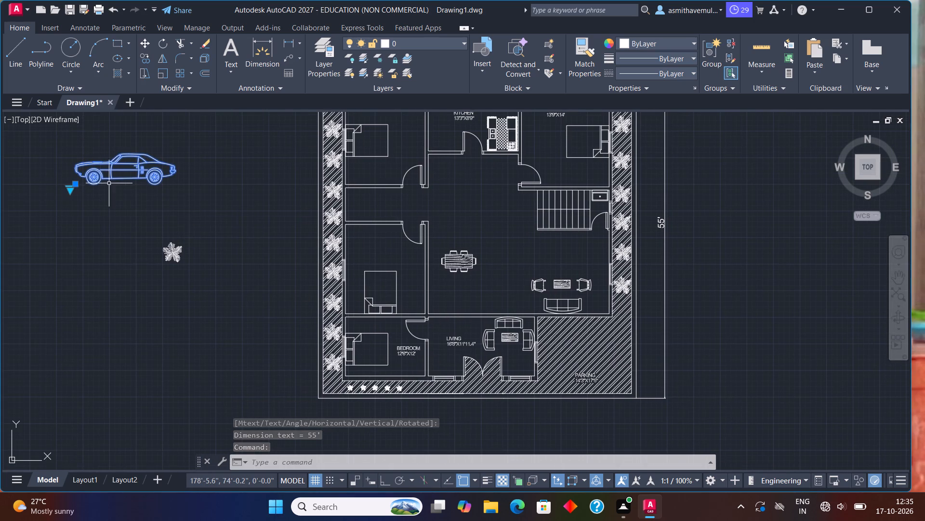
click(69, 190)
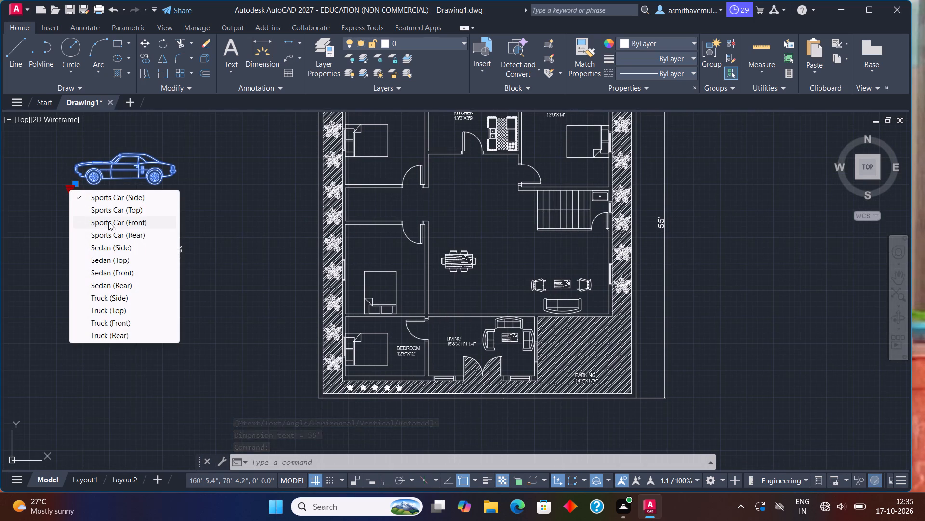
click(113, 209)
click(139, 242)
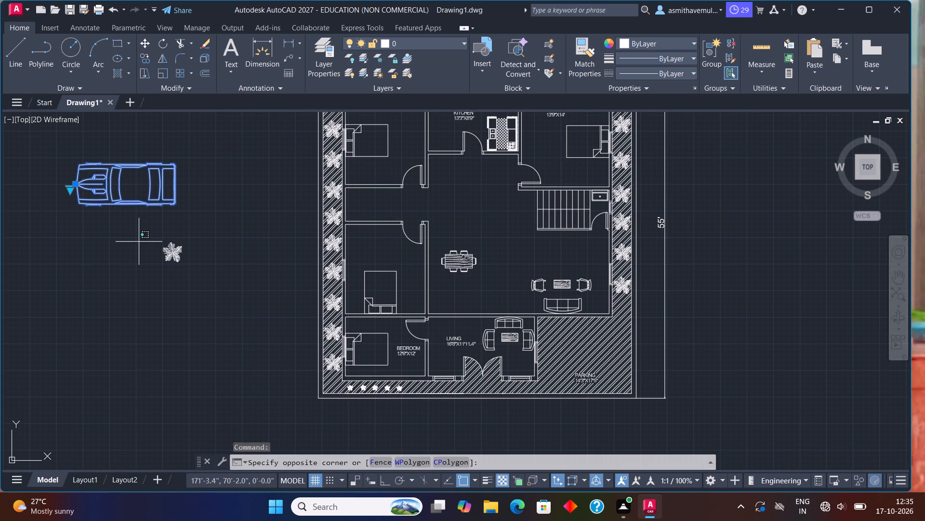
click(115, 220)
drag(120, 144, 133, 263)
key(Escape)
Rotate the top-view car 90° clockwise about its nose with Ortho on, so its front faces up.
click(132, 205)
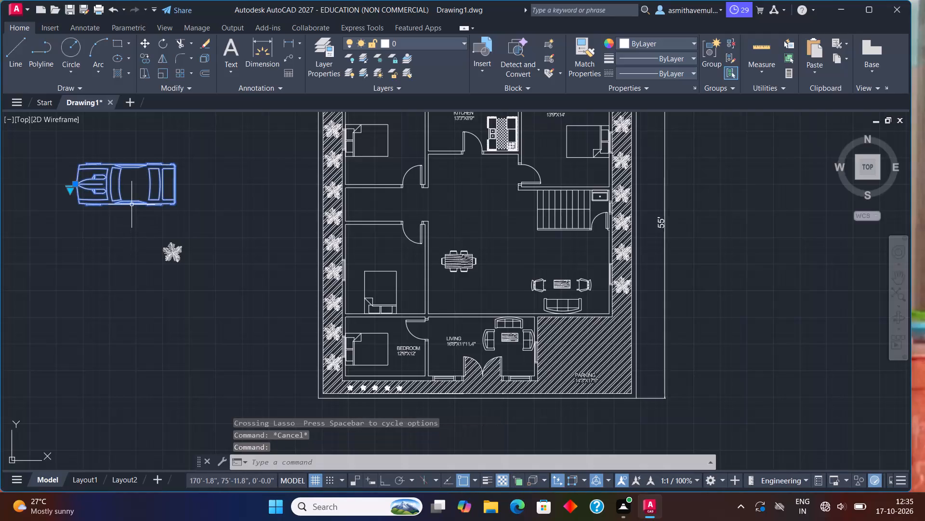
key(r)
key(o)
key(Return)
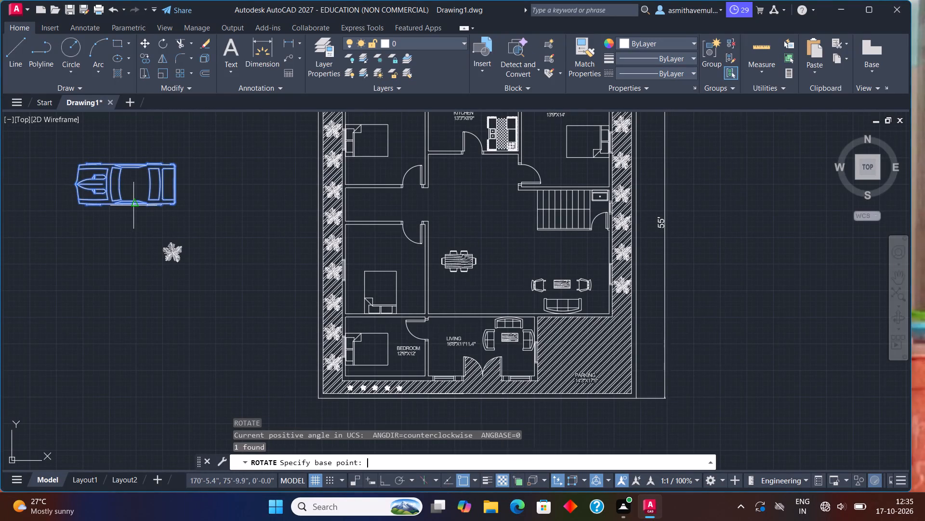
click(76, 187)
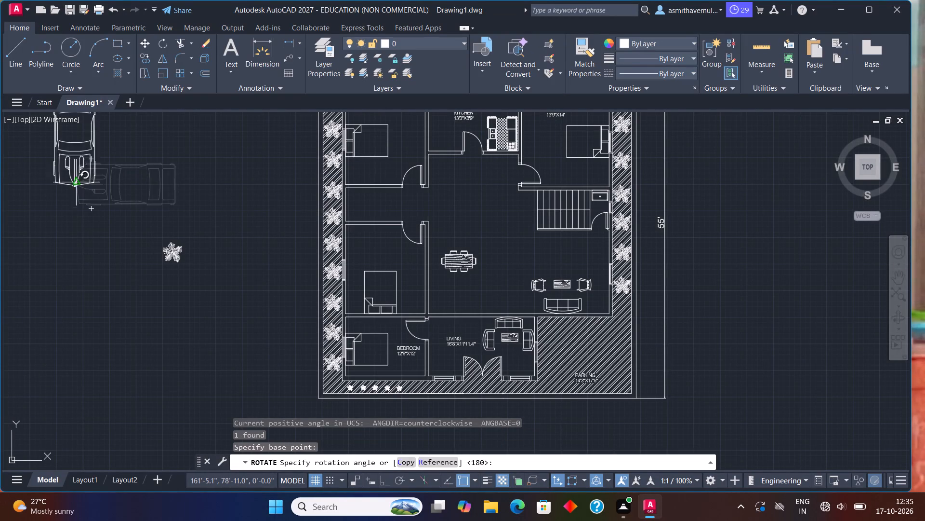
key(F8)
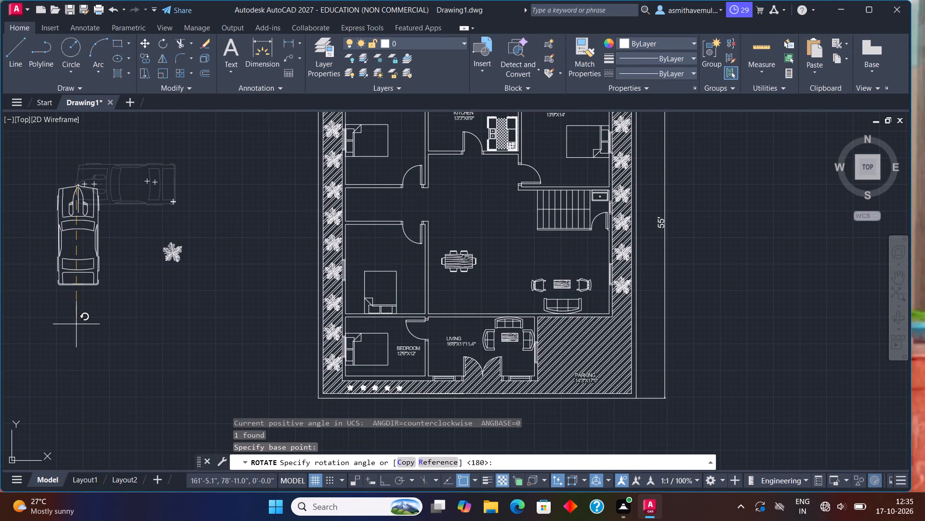
click(81, 298)
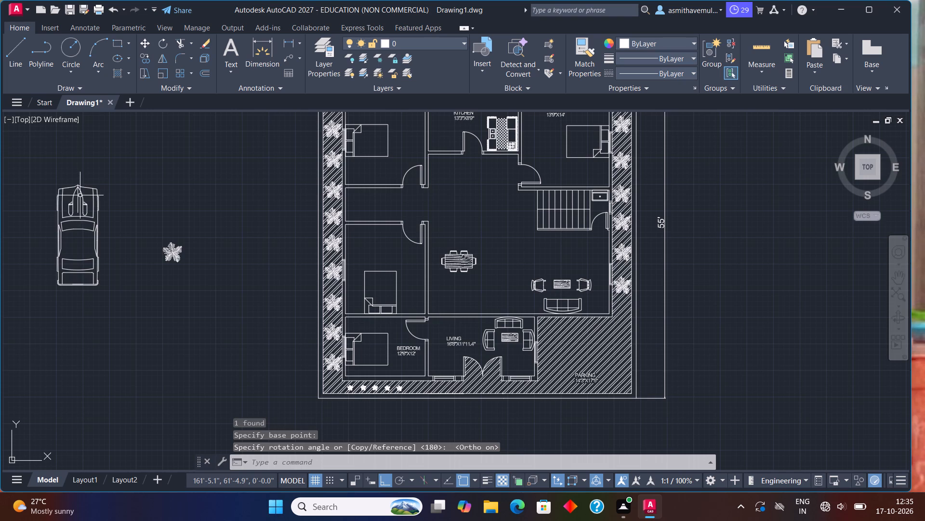
Move the top-view car by its nose into the hatched parking area, with the nose just below the parking's upper wall.
click(80, 189)
key(m)
key(Return)
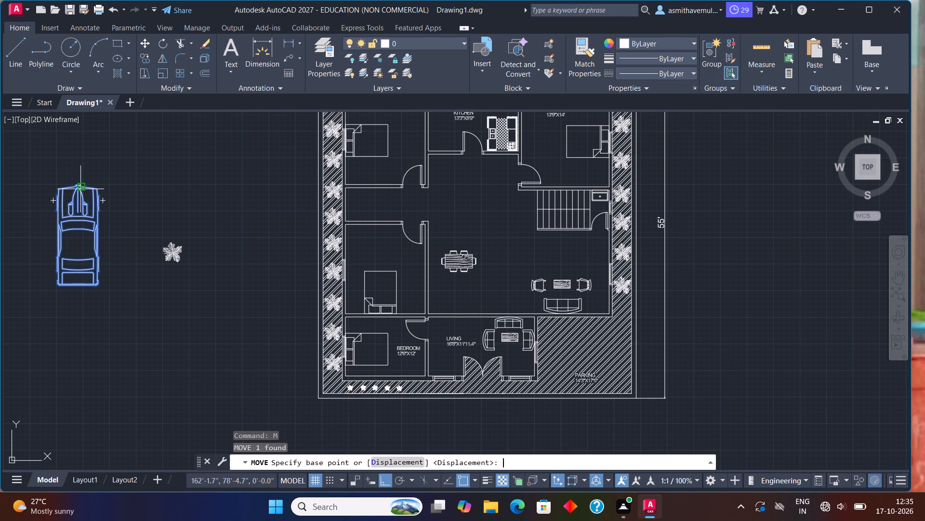
key(F8)
drag(79, 187, 84, 188)
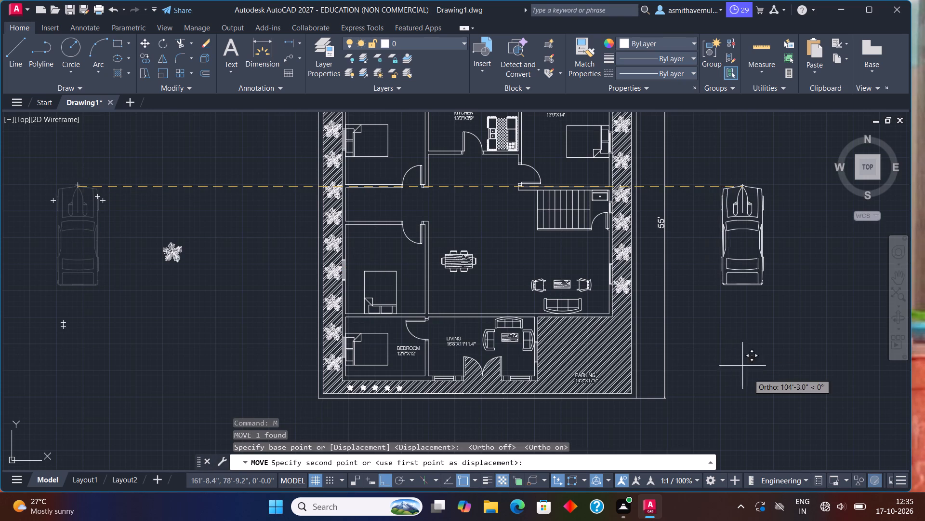
key(F8)
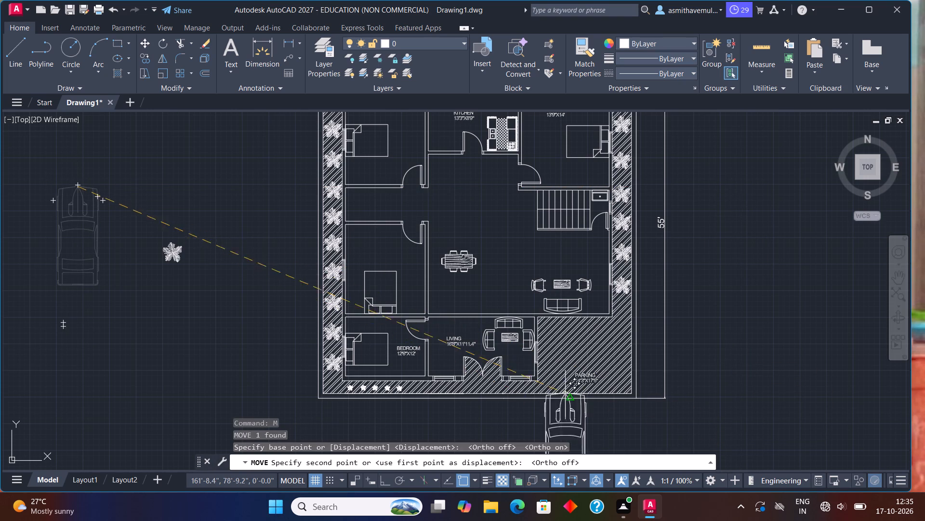
middle_drag(580, 356, 455, 326)
scroll(453, 309, up, 1)
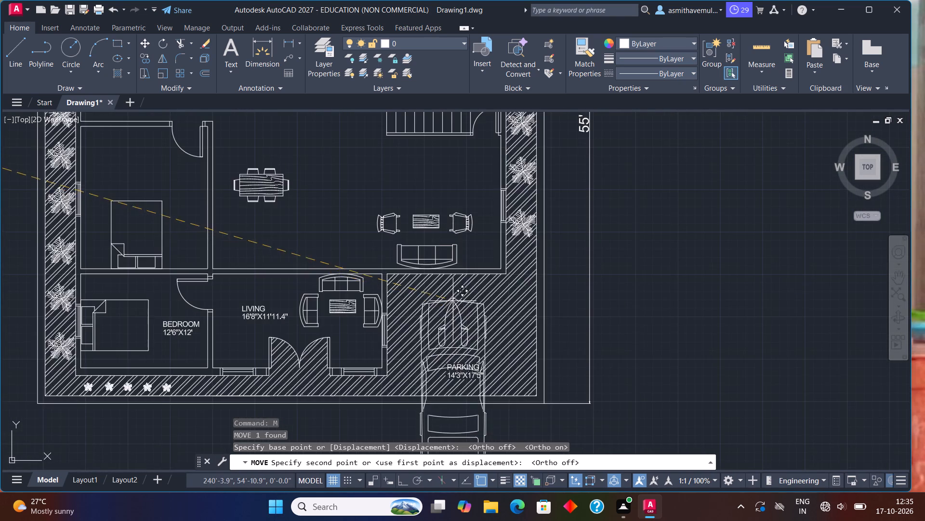
scroll(453, 301, up, 1)
click(456, 273)
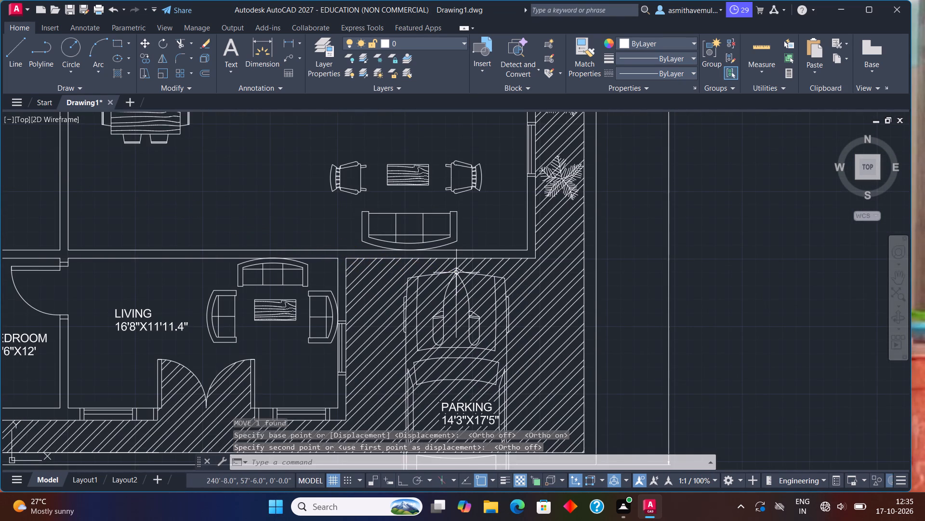
Scale the parked car down about its nose to roughly half size so it fits above the PARKING label.
click(457, 273)
text(SCALE)
key(Return)
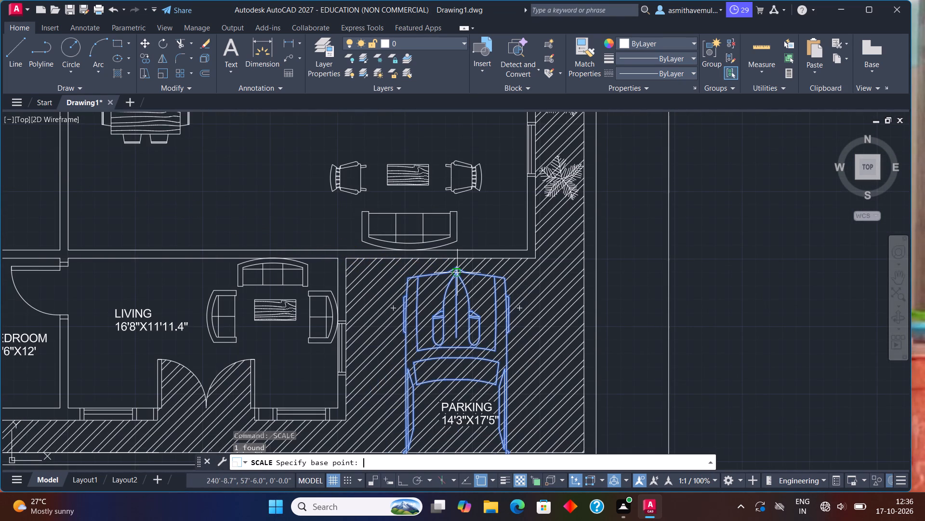
click(457, 273)
click(457, 269)
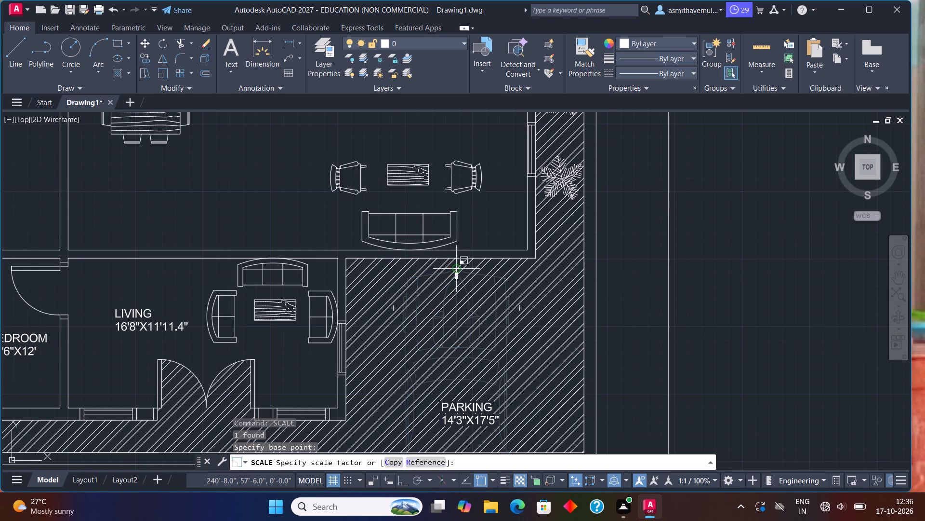
right_drag(430, 229, 394, 229)
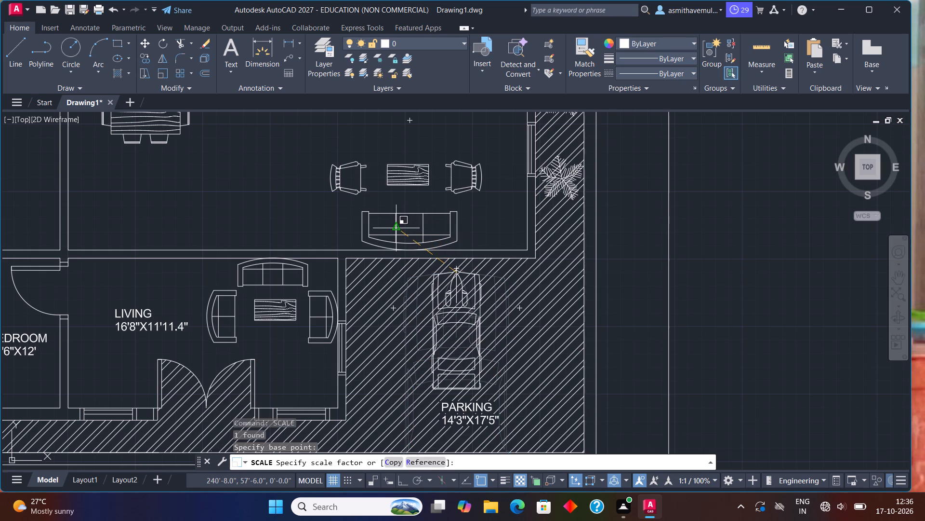
right_drag(394, 229, 411, 279)
click(393, 229)
scroll(435, 316, down, 1)
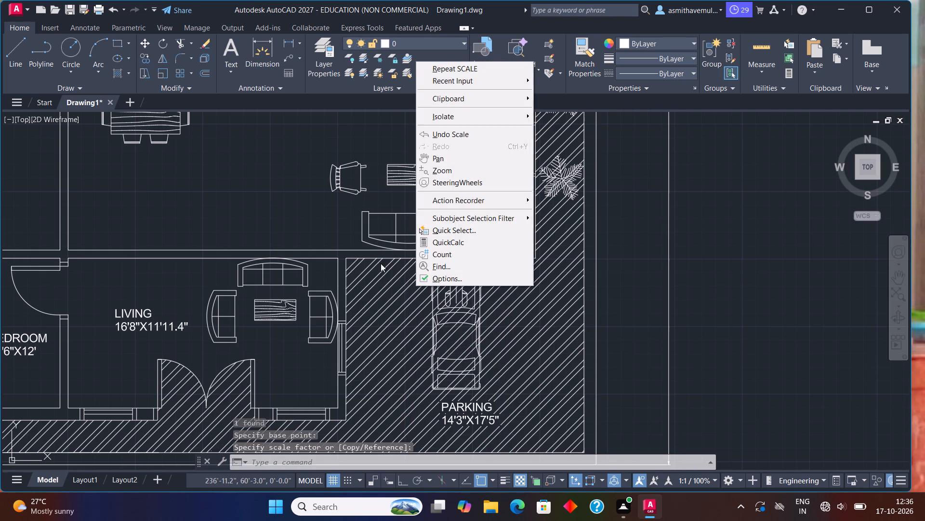
right_drag(353, 252, 226, 296)
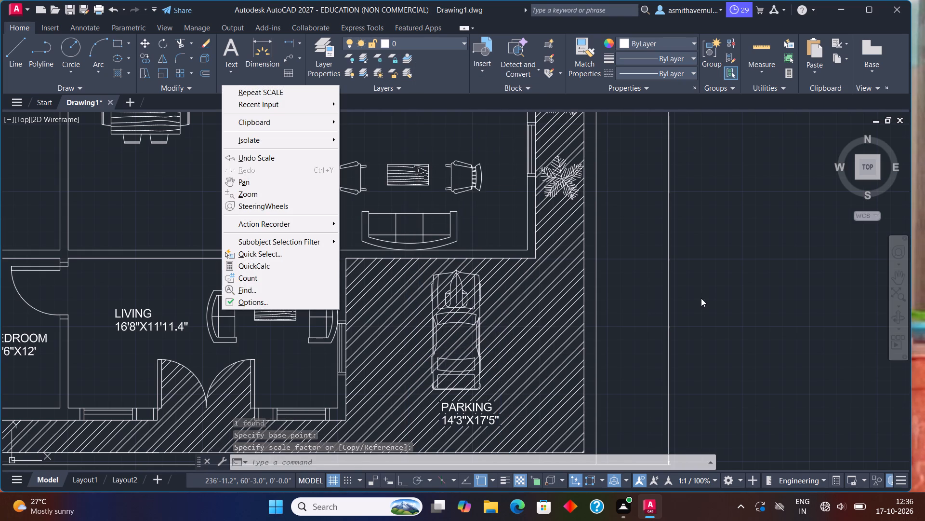
click(701, 298)
click(730, 338)
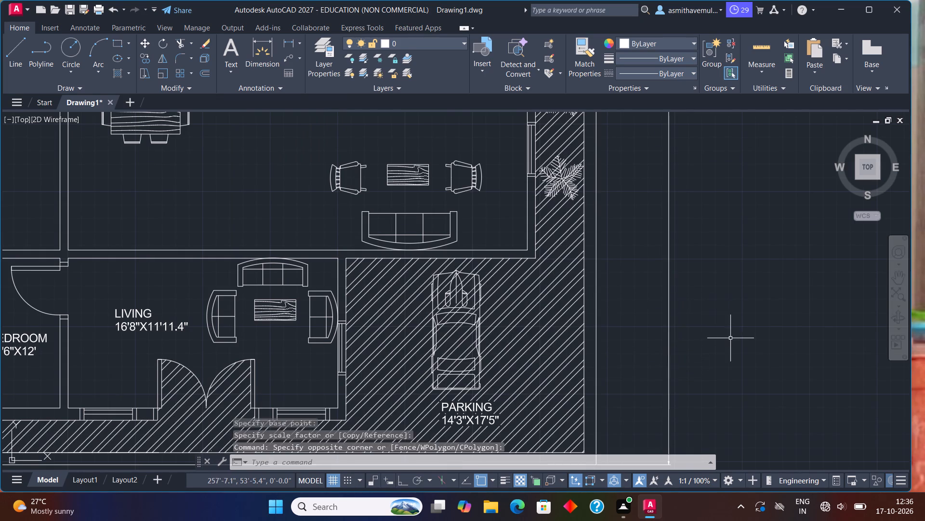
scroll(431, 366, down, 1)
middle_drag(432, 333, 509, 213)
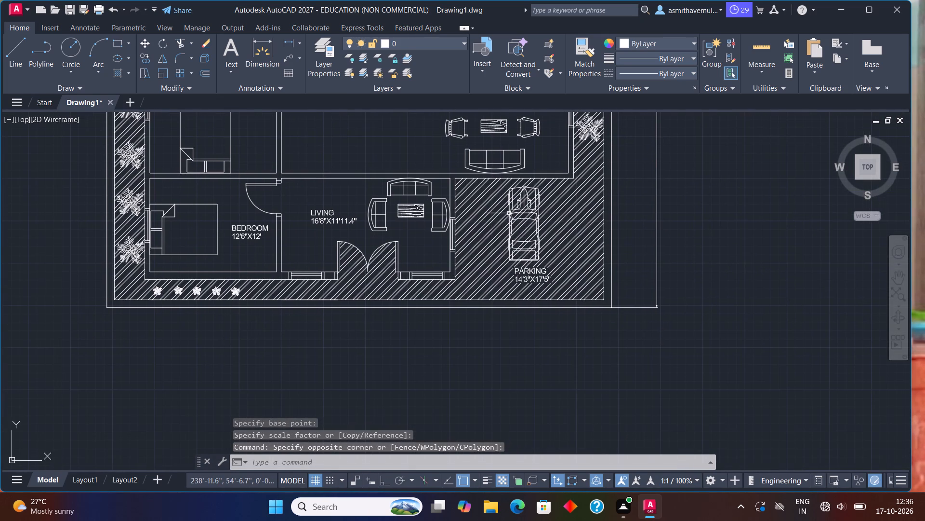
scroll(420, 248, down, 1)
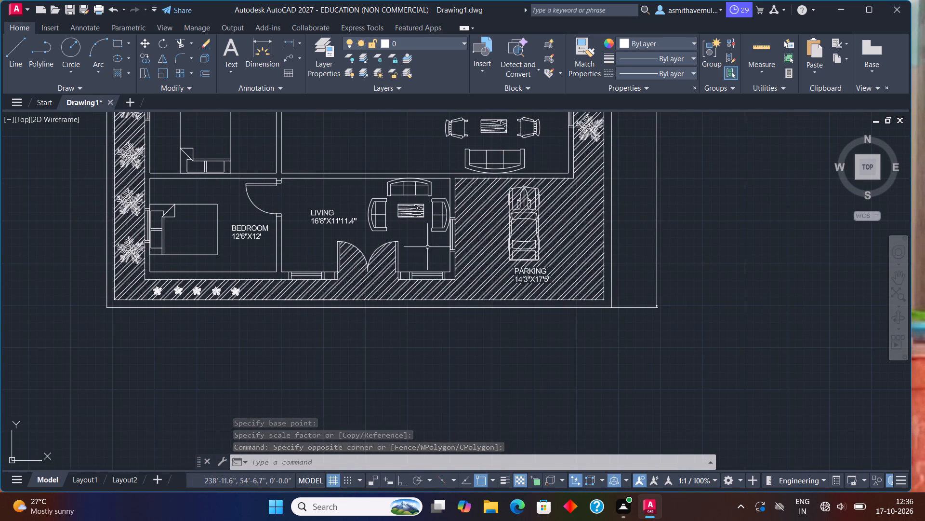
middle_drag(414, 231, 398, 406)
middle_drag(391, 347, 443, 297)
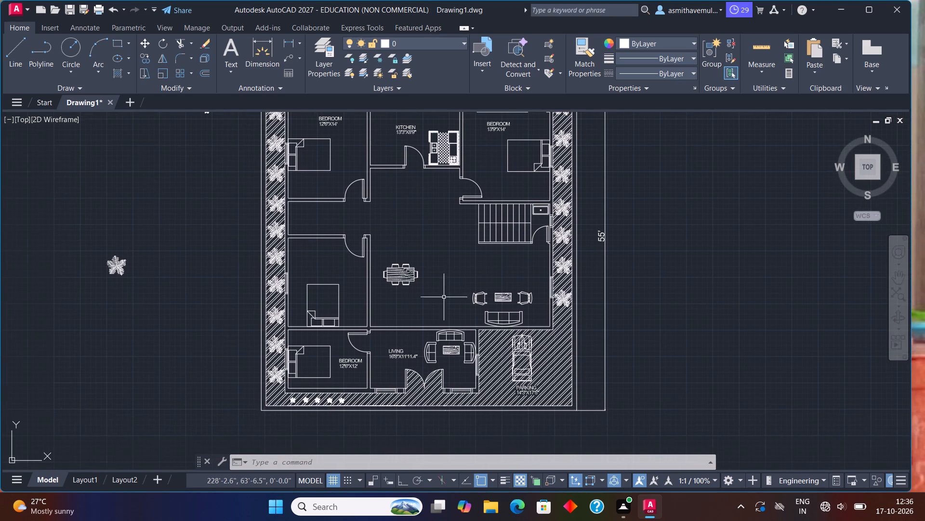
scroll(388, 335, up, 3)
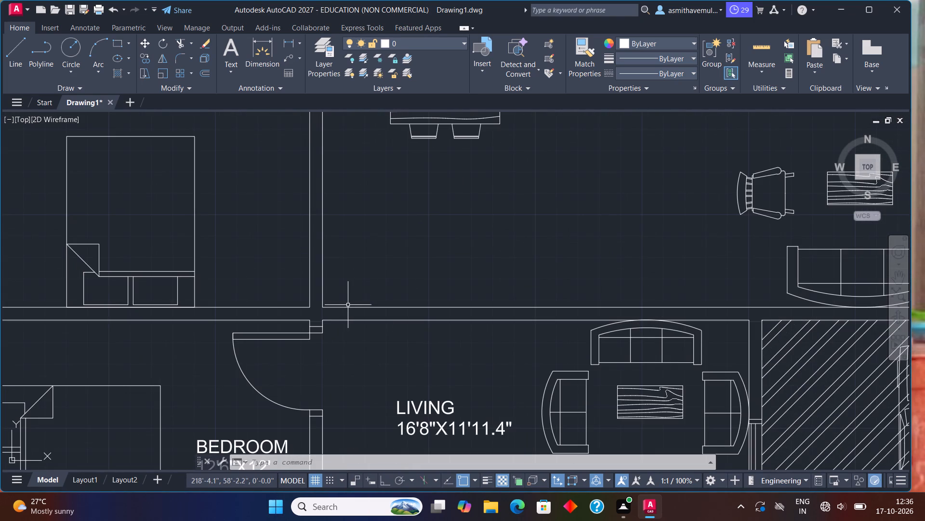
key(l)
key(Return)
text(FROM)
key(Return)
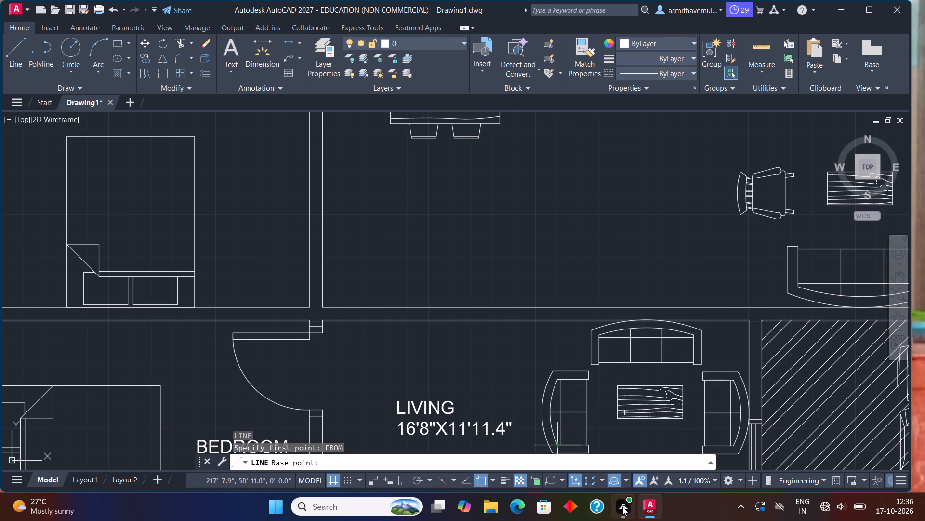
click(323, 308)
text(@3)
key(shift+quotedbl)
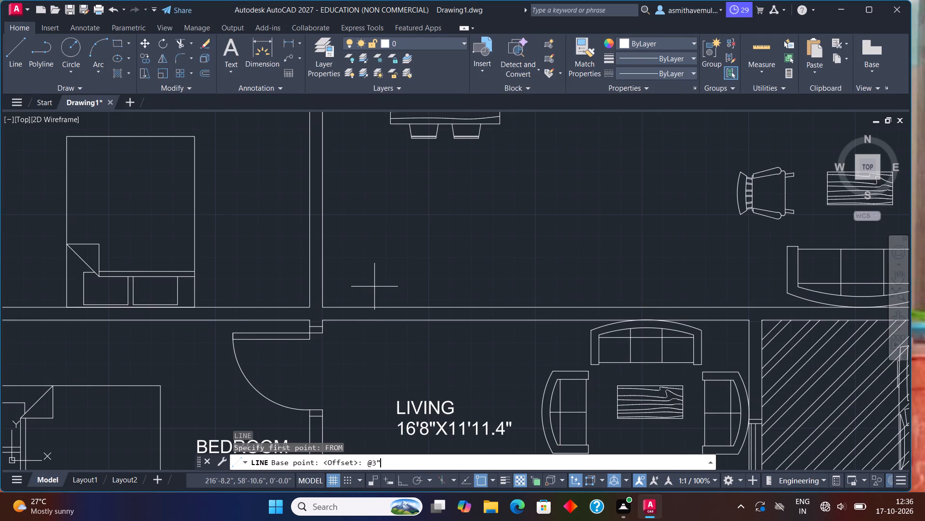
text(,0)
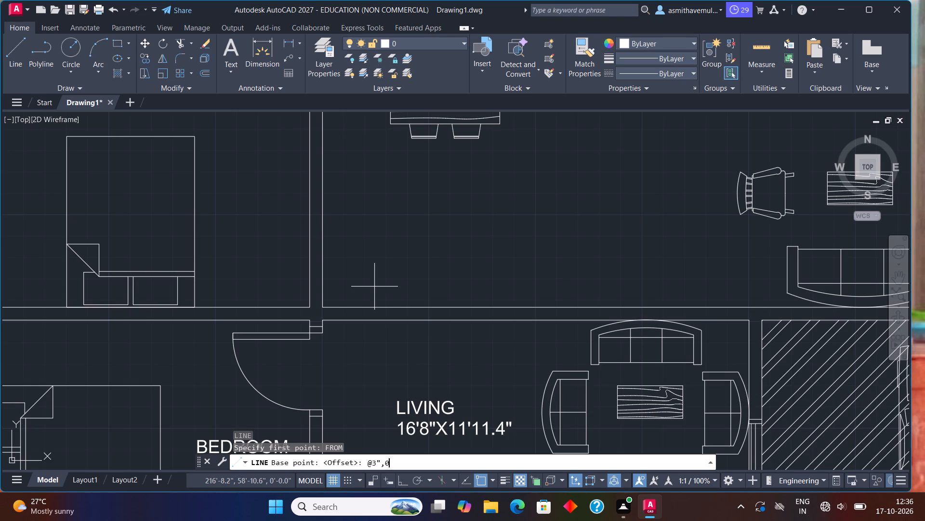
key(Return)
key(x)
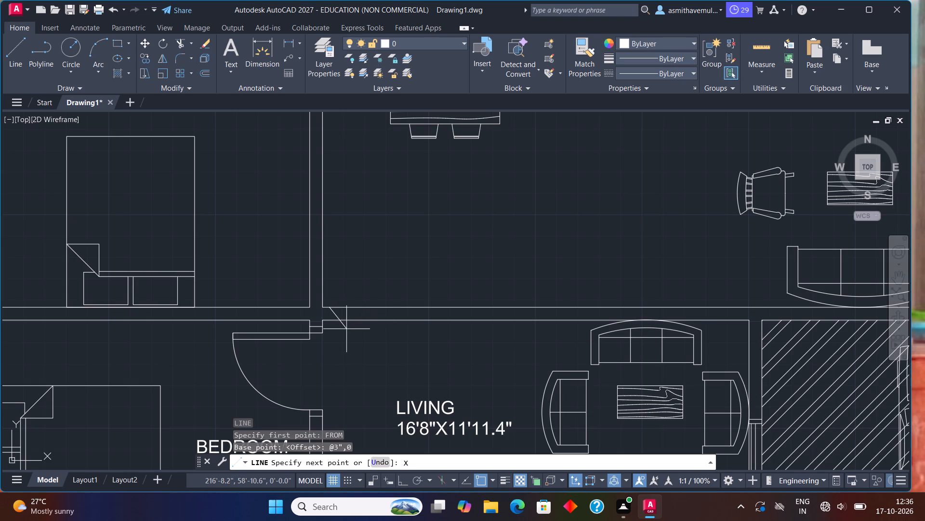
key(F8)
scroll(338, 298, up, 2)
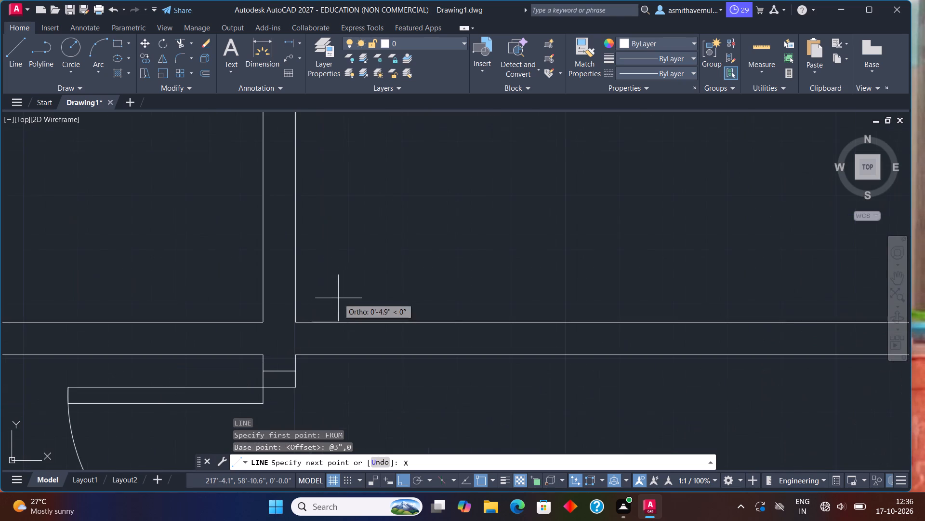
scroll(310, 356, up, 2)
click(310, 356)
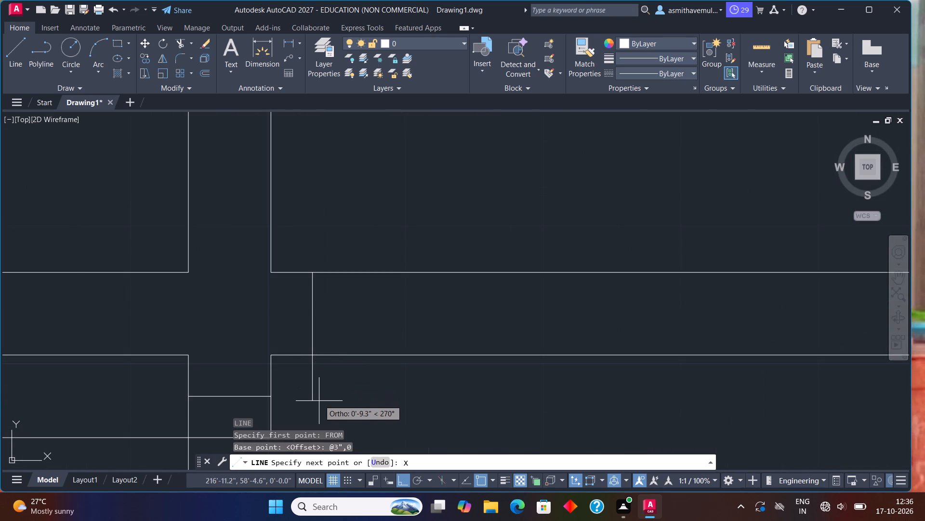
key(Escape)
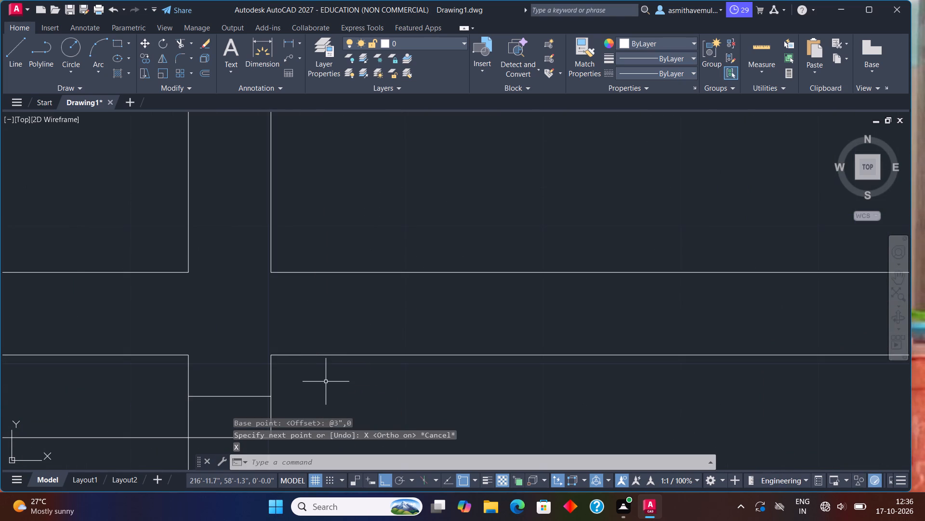
Draw a vertical line across the wall above the living room, starting @3",0 from the wall corner near the bedroom door.
key(l)
key(Return)
text(FROM)
key(Return)
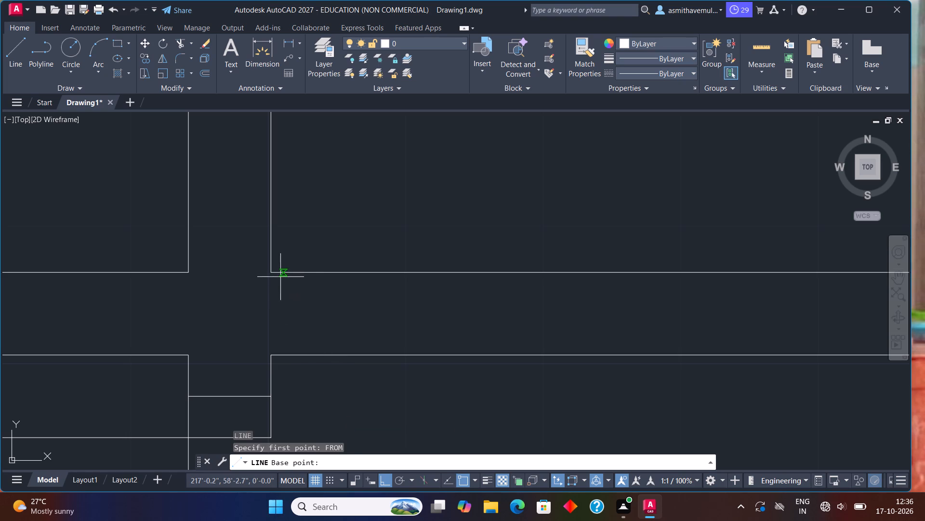
click(272, 274)
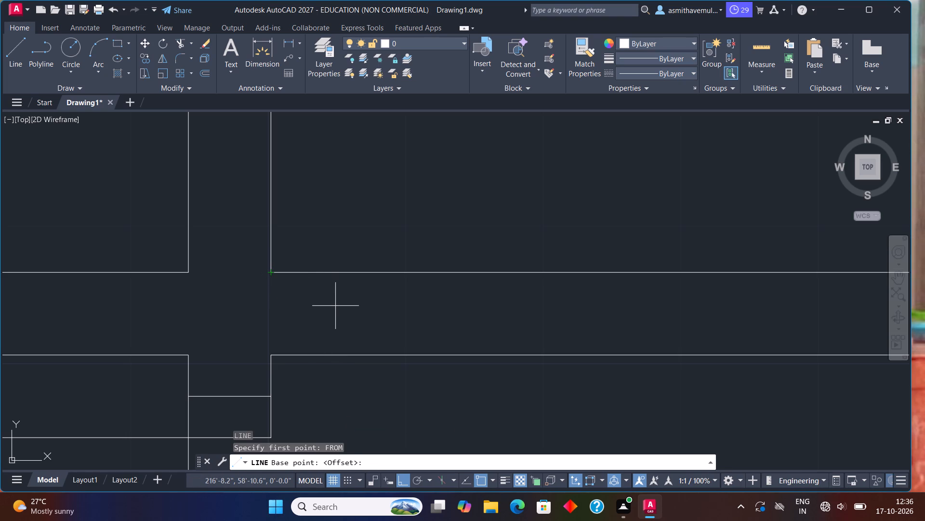
text(@3)
text(",0)
key(Return)
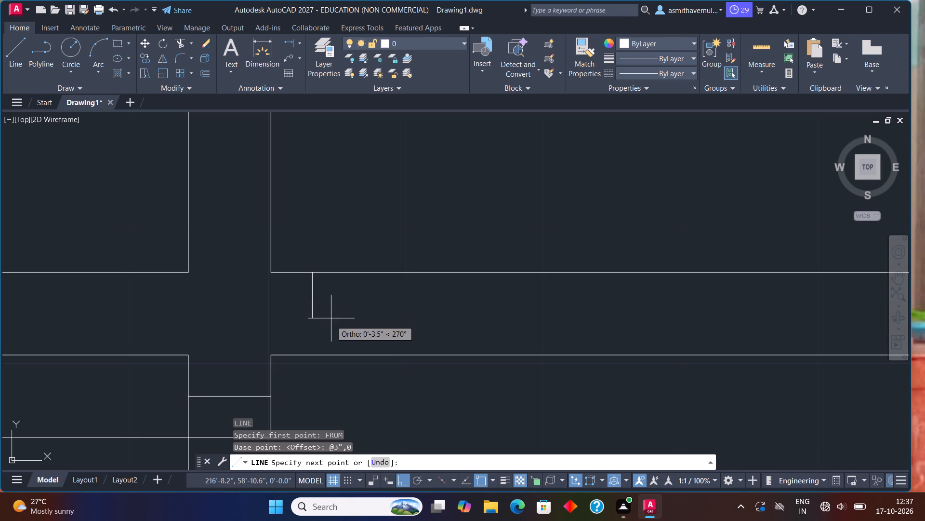
click(313, 353)
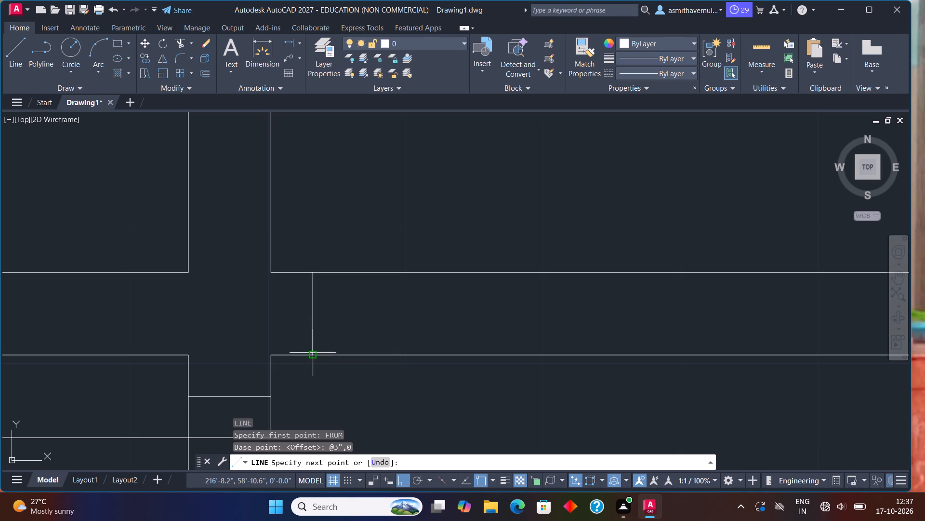
key(Escape)
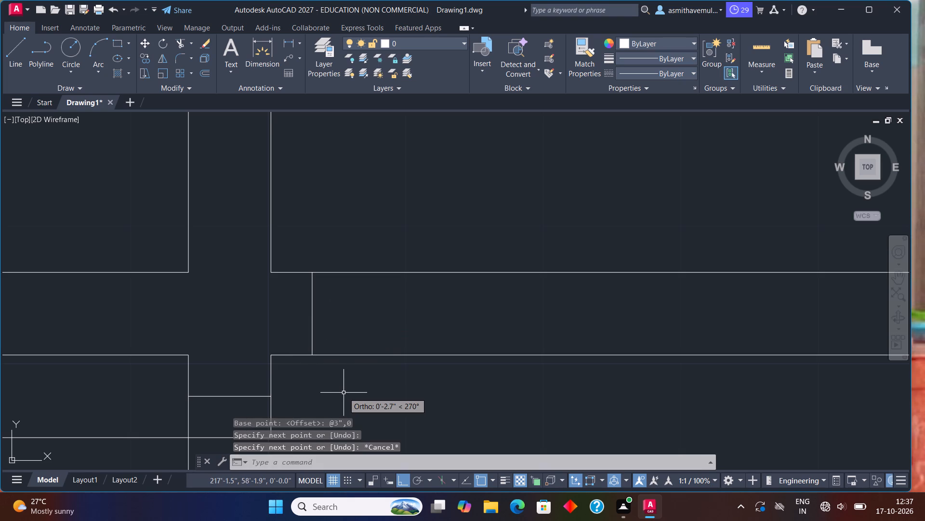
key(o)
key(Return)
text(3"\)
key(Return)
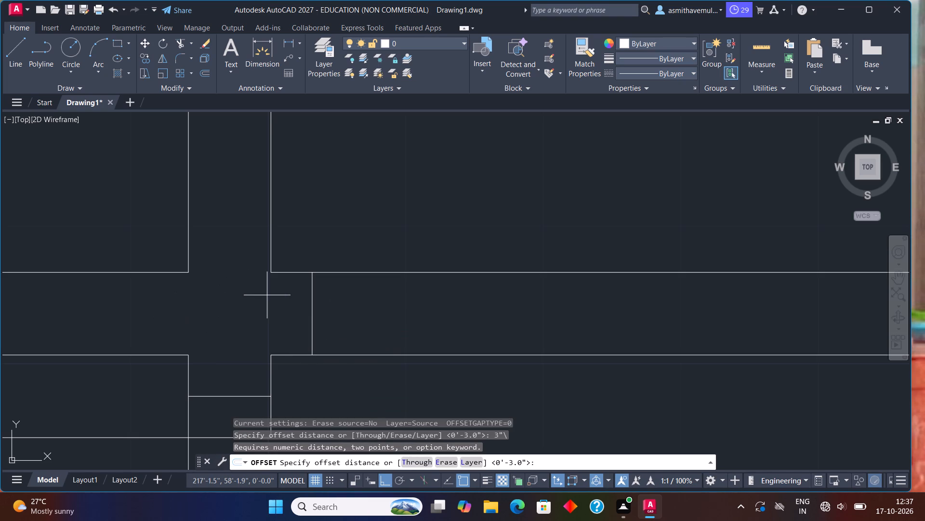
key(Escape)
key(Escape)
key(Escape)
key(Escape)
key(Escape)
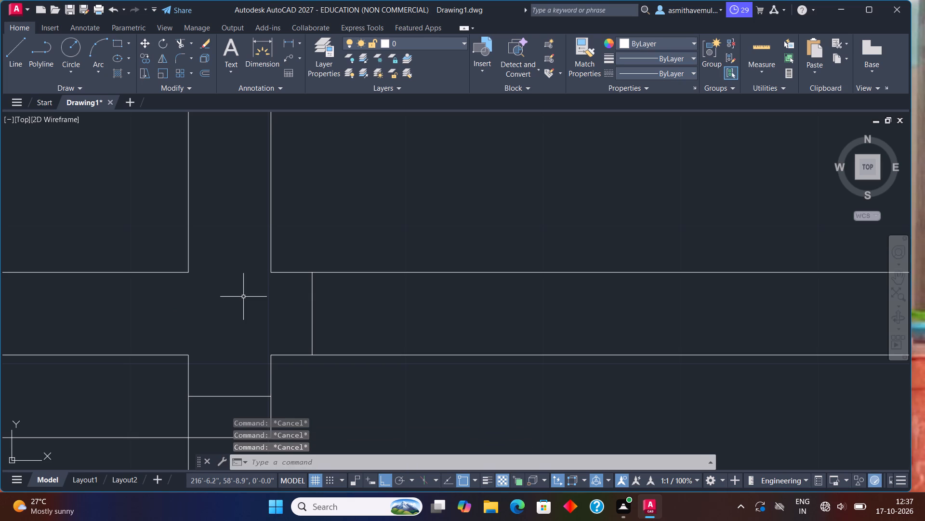
Offset the new vertical wall line 3" to the right, away from the wall corner.
key(o)
key(Return)
text(3")
key(Return)
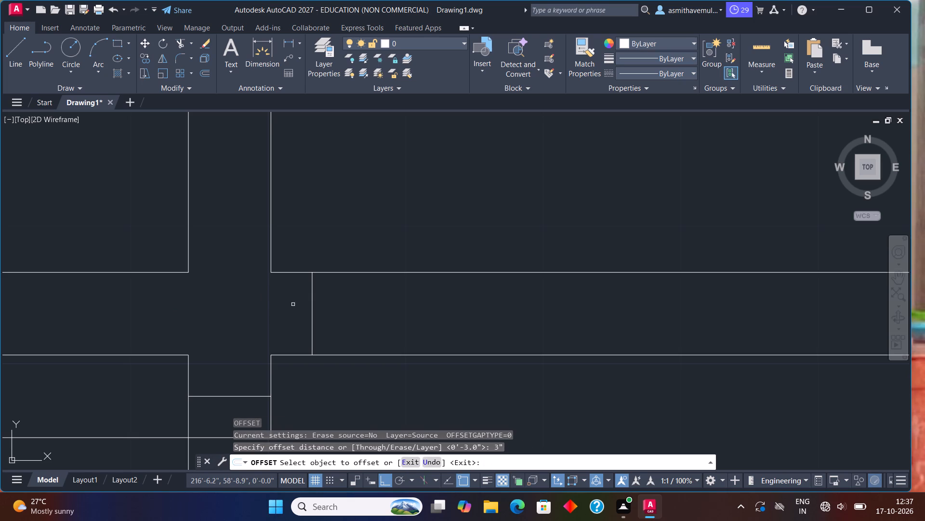
click(314, 298)
click(362, 289)
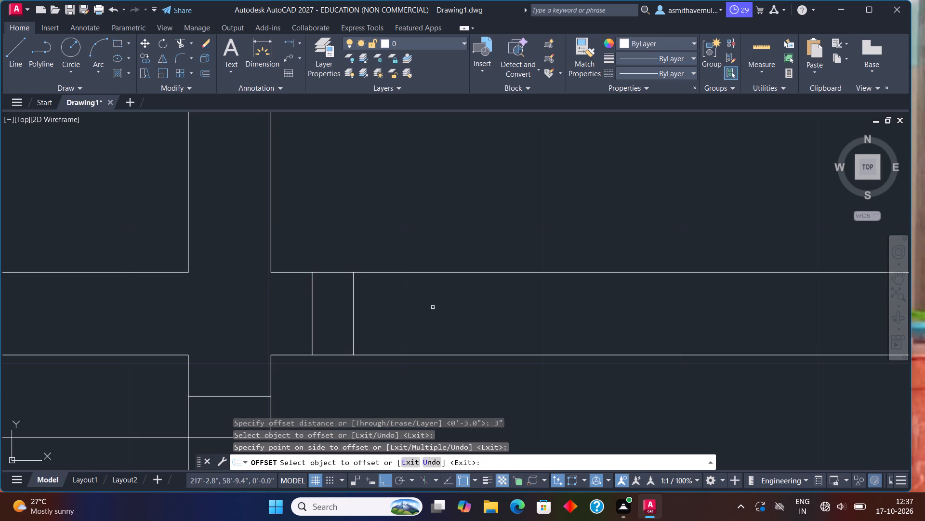
scroll(478, 321, down, 1)
key(Escape)
Offset the second vertical wall line 3' to the right to mark the far side of the opening.
middle_drag(479, 321, 354, 344)
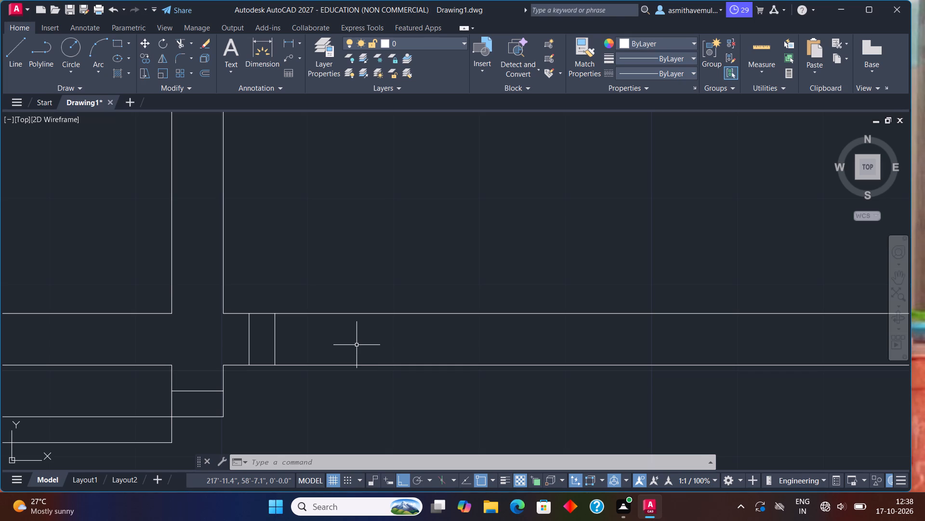
key(o)
key(Return)
text(3')
key(Return)
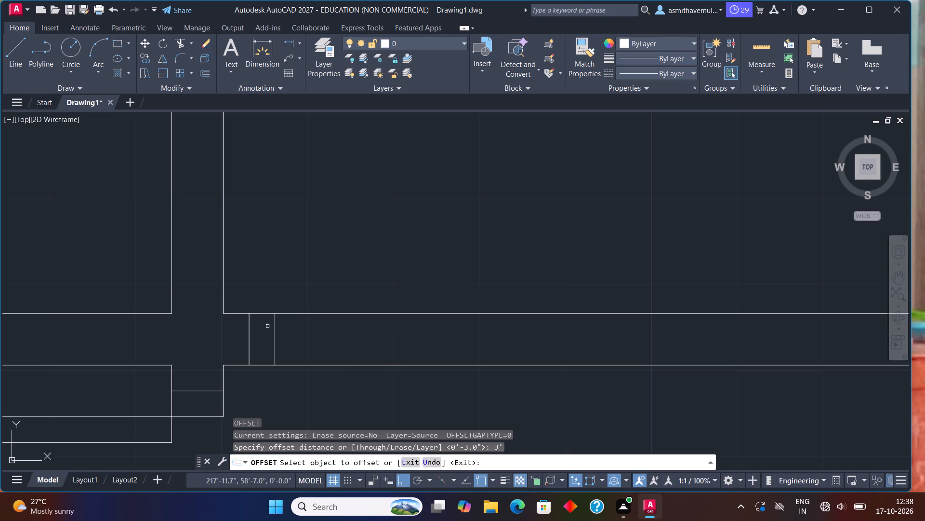
click(276, 329)
click(363, 329)
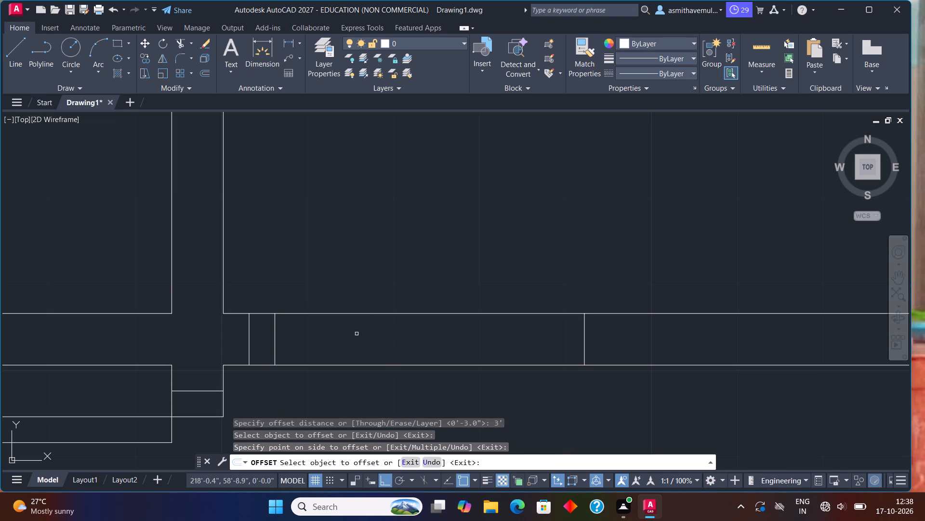
Offset the line at the far side of the new opening 3" to the right, away from the opening.
key(Escape)
key(o)
key(Return)
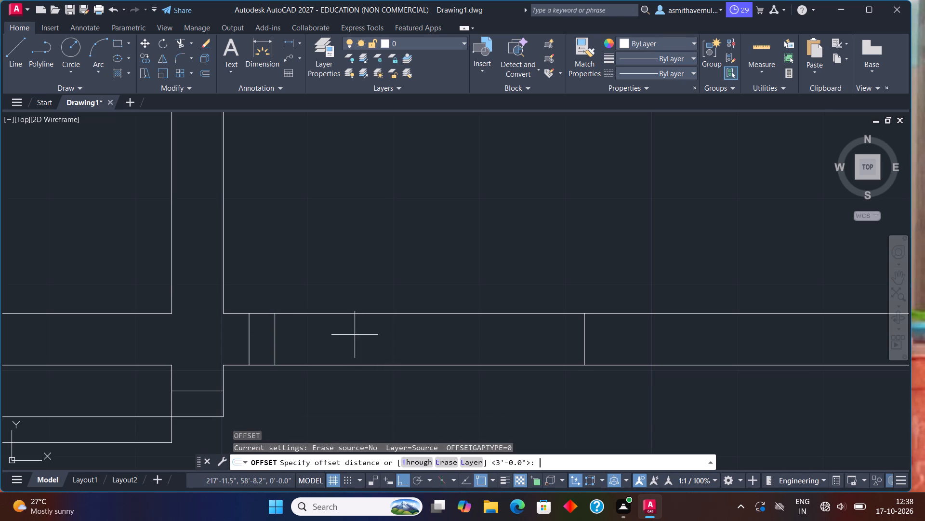
key(3)
key(shift+quotedbl)
key(Return)
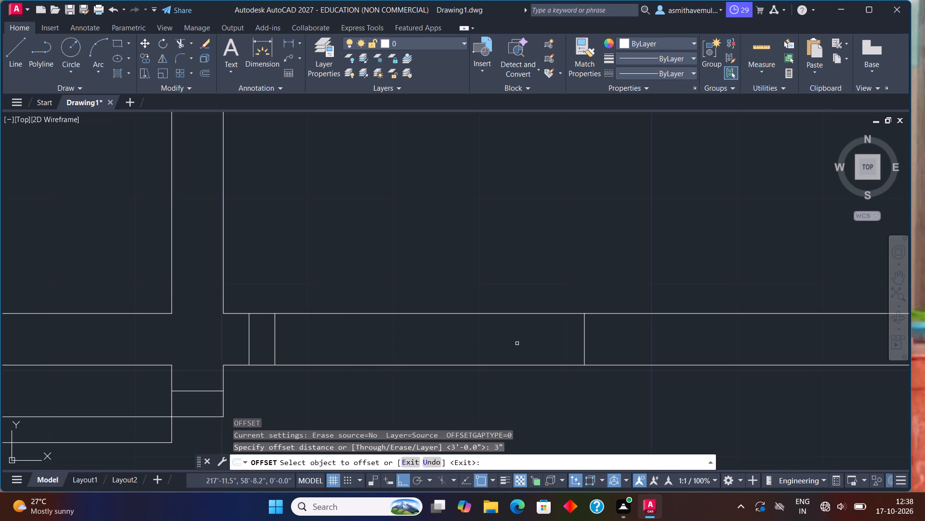
click(583, 332)
click(634, 325)
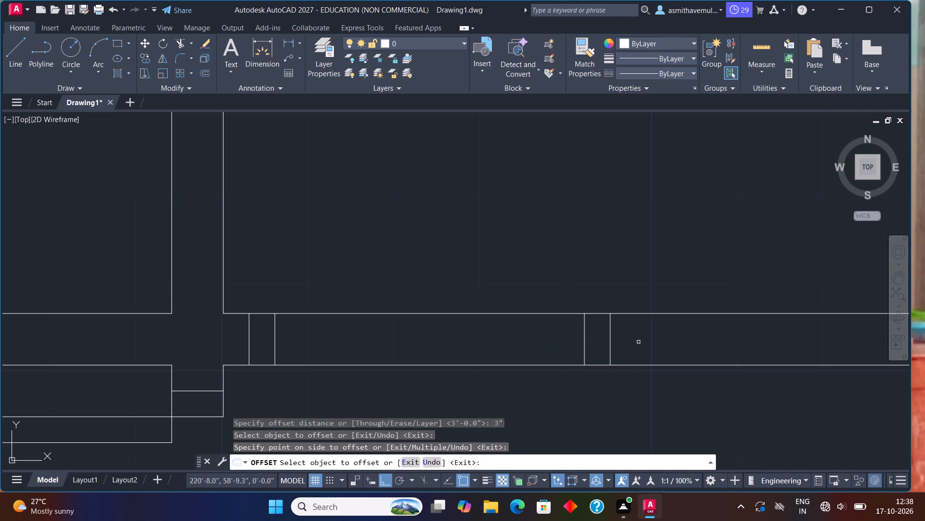
Trim both wall lines between the two inner jamb lines to clear the 3' door opening above the living room.
key(Escape)
text(TRIM)
key(Return)
drag(503, 400, 393, 220)
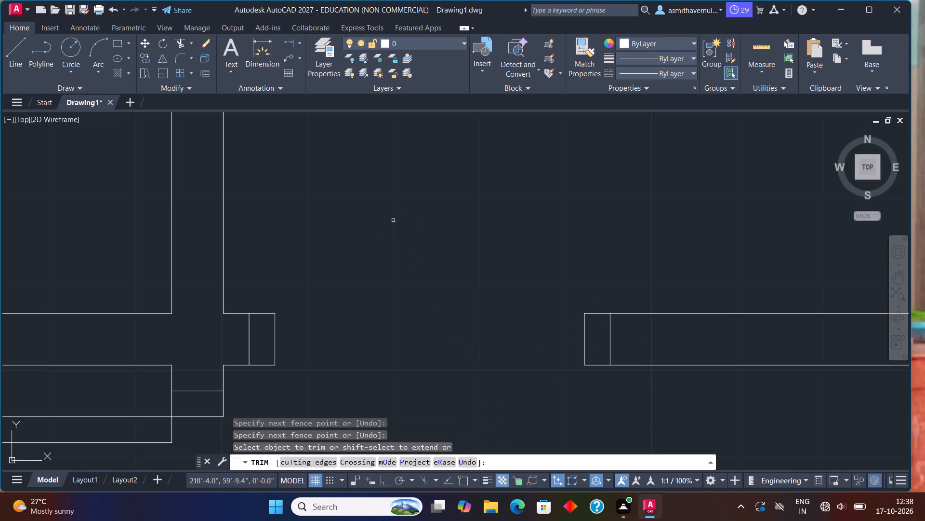
key(Escape)
Draw a 3" by 3' rectangle as the door leaf, rising from the upper corner of the opening's left jamb.
scroll(402, 245, down, 1)
text(REC)
key(Return)
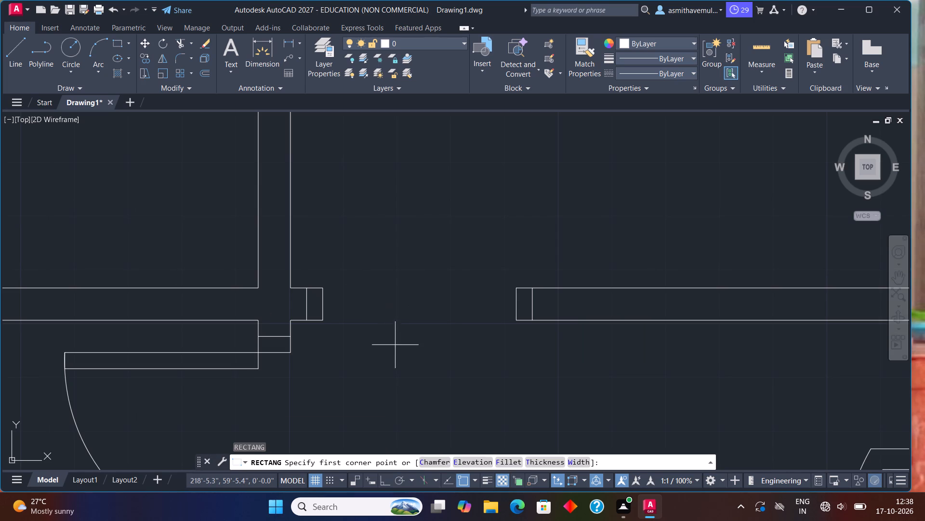
middle_drag(395, 333, 395, 417)
click(323, 372)
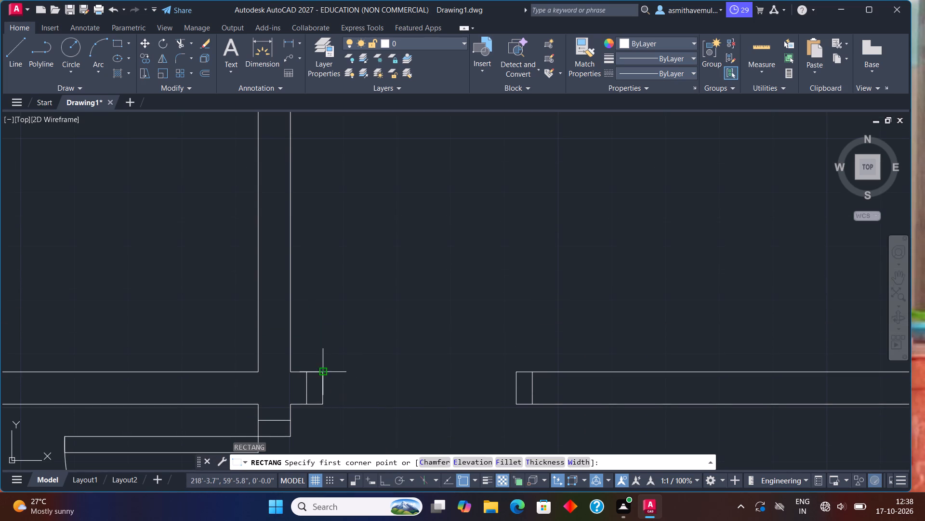
key(d)
key(Return)
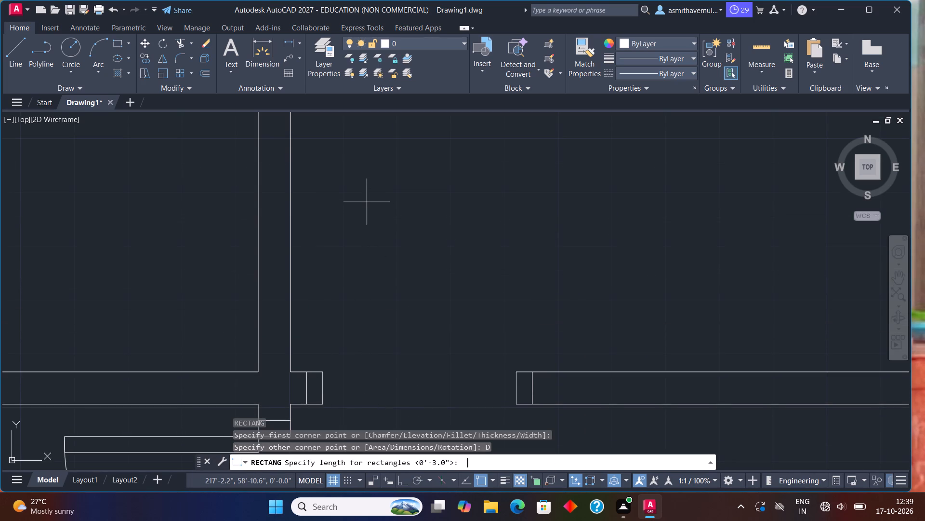
text(3")
key(Return)
text(3')
key(Return)
click(362, 195)
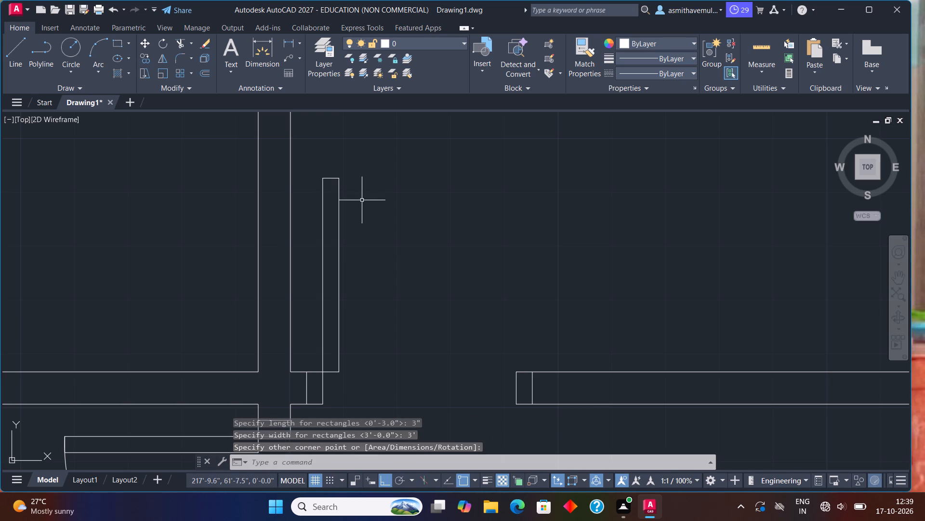
Draw a three-point arc for the door swing from the top of the leaf to the upper corner of the opposite jamb.
key(a)
text(RC)
key(Return)
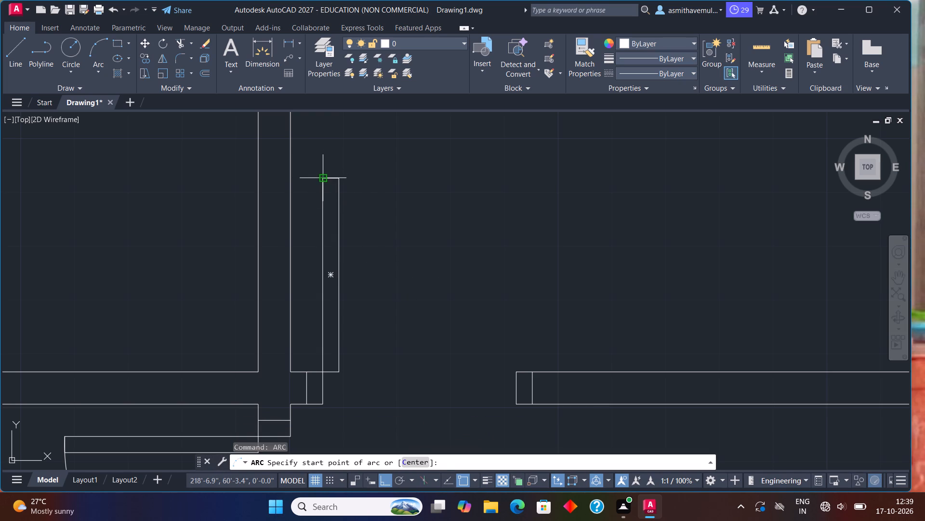
click(323, 179)
click(339, 181)
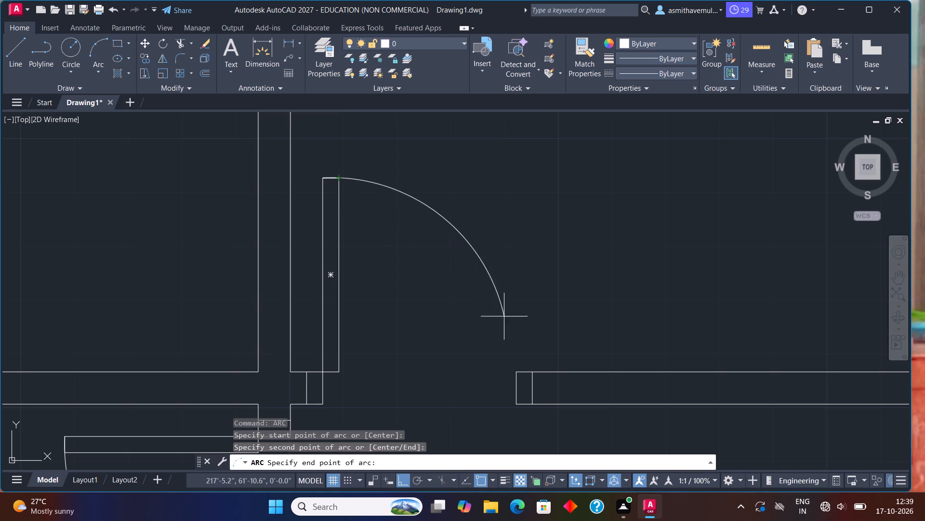
click(516, 374)
Insert the Lamp - Table block from the Home - Space Planner.dwg sample in DesignCenter, placing it outside the plan beside the loose plant.
scroll(515, 336, down, 2)
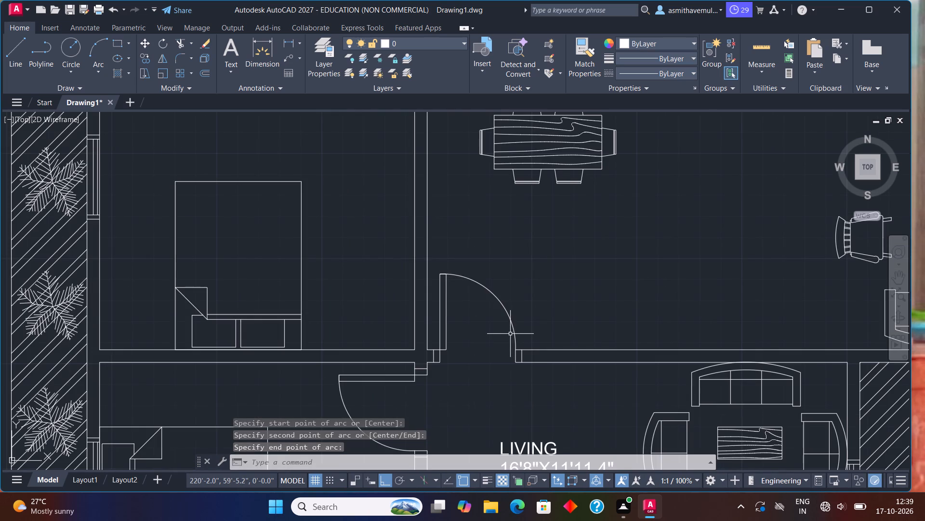
middle_drag(525, 389, 515, 378)
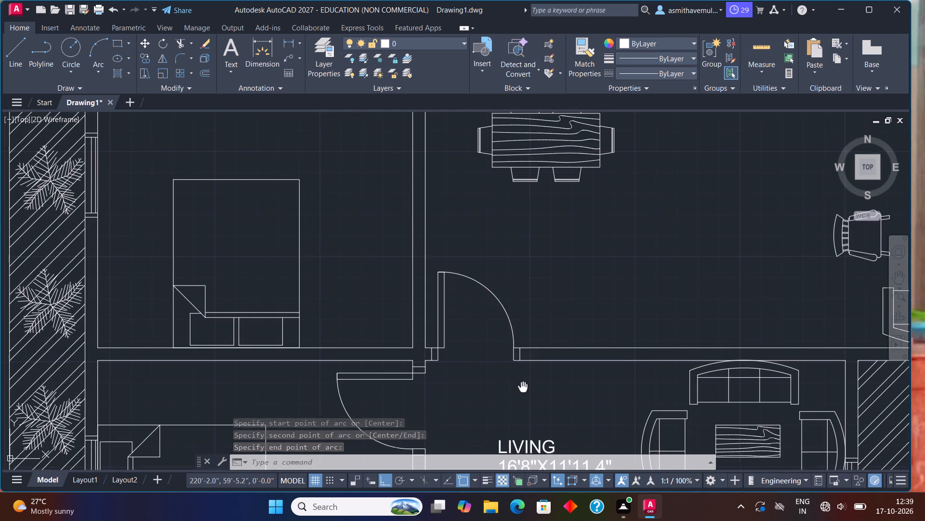
middle_drag(515, 378, 484, 294)
scroll(484, 294, down, 2)
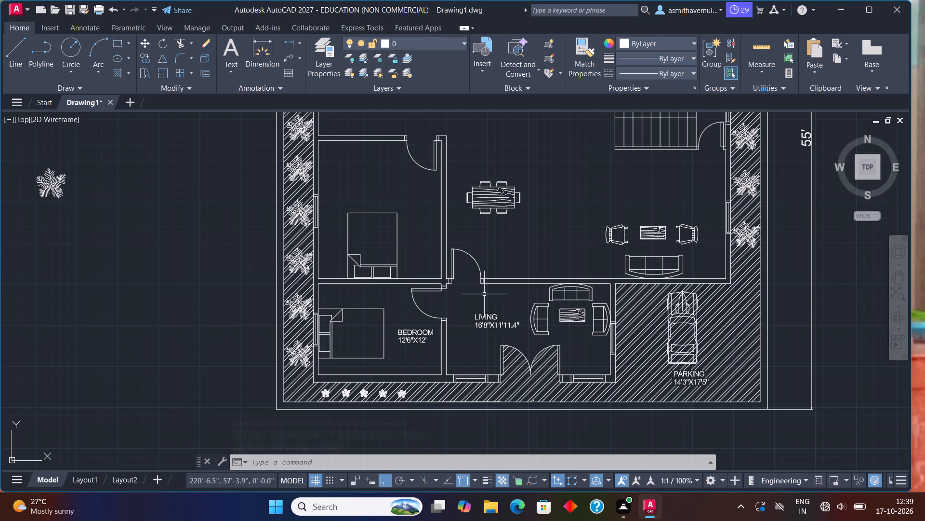
key(ctrl+2)
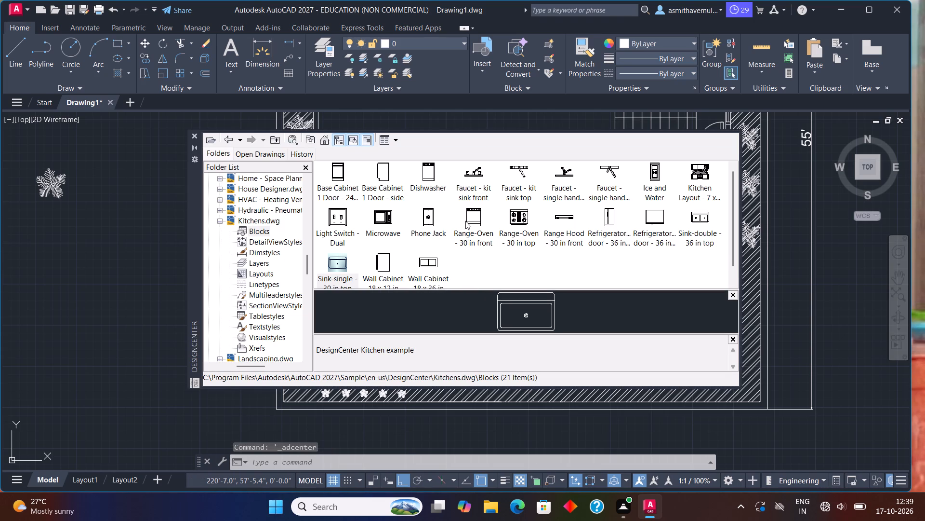
click(323, 140)
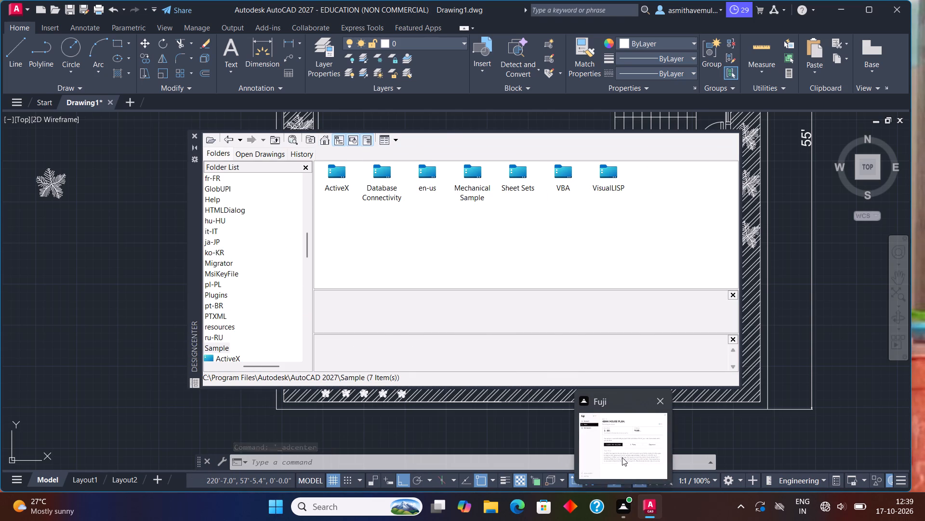
double_click(426, 174)
double_click(328, 174)
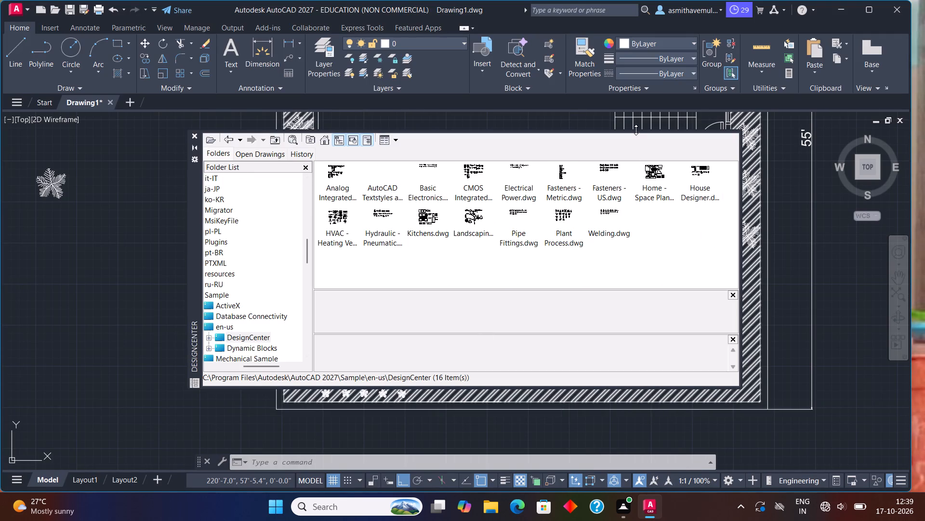
double_click(649, 170)
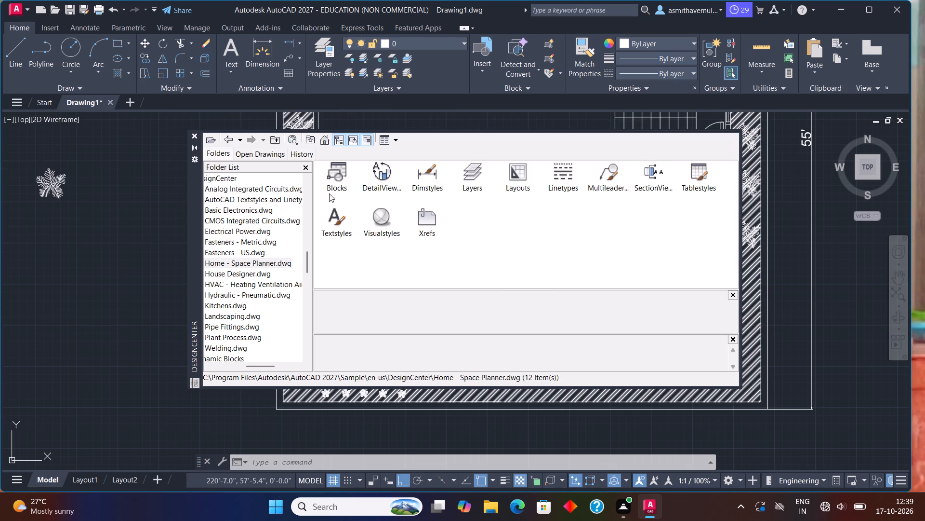
double_click(326, 182)
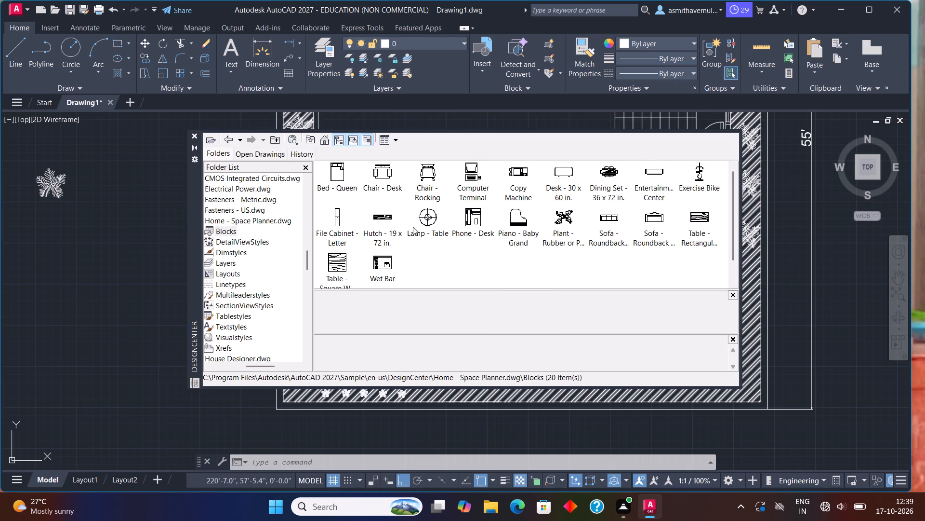
drag(436, 213, 148, 191)
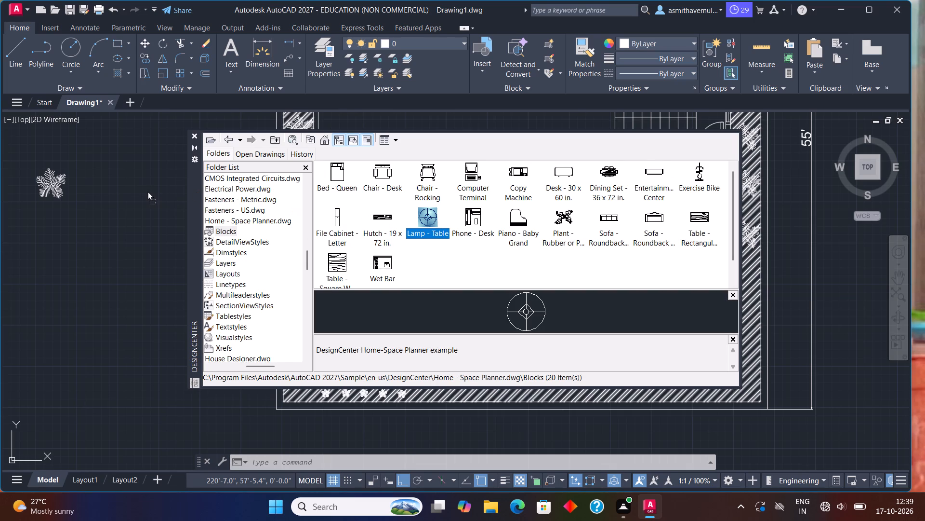
click(193, 134)
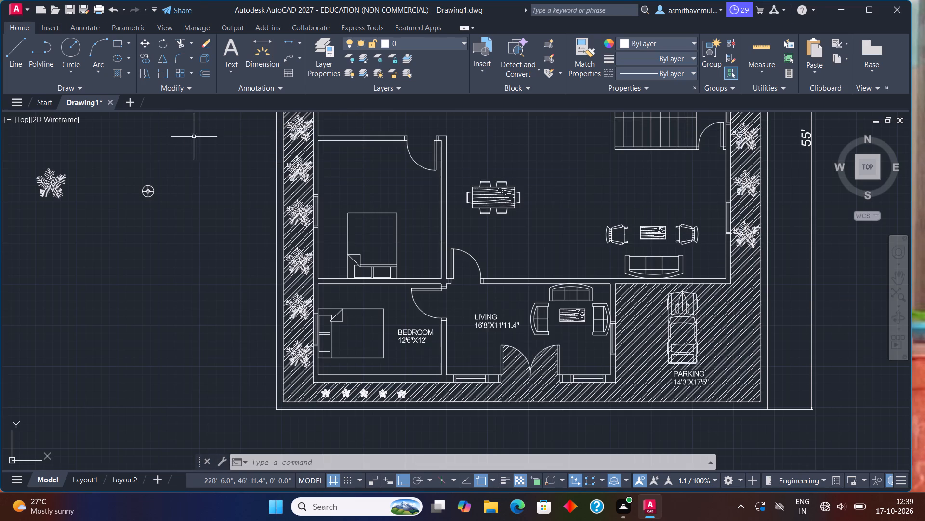
Copy the table lamp with Ortho off to both sides of the bed's head in the 12'6"X12' bedroom.
click(152, 191)
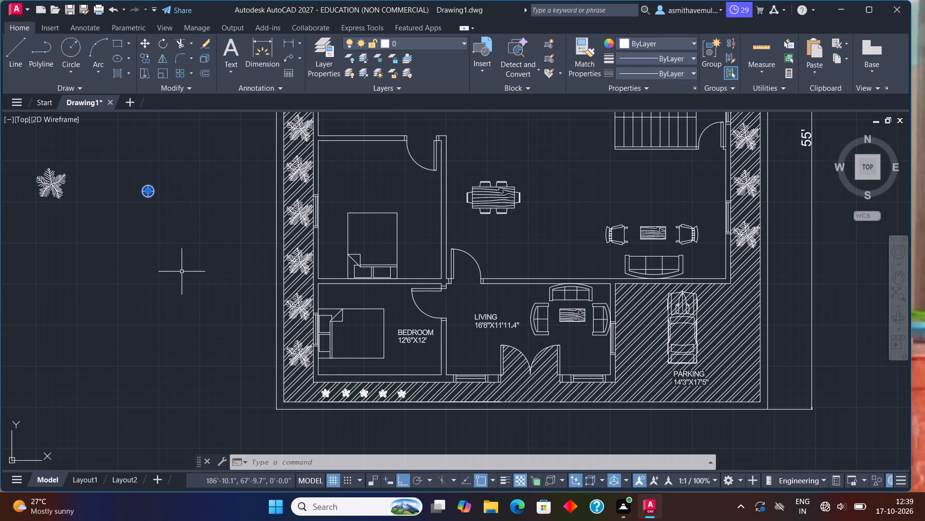
key(c)
text(OPY)
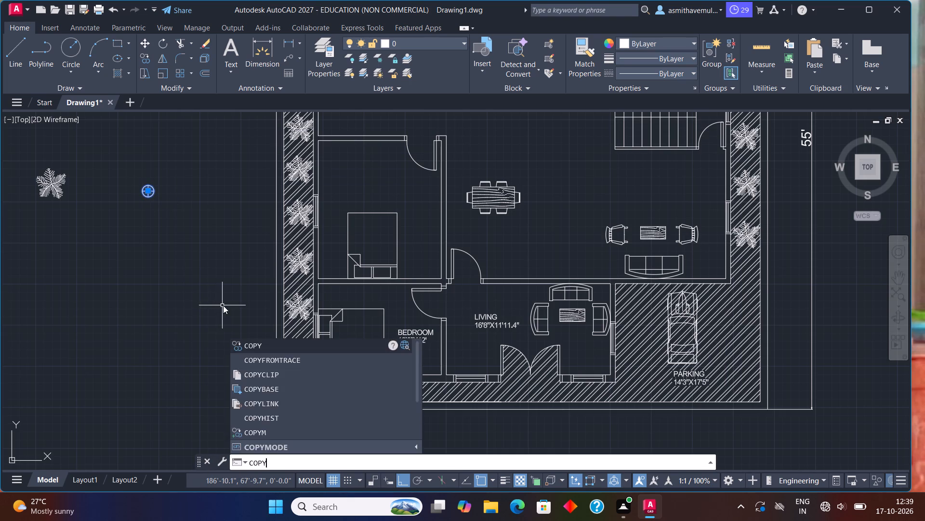
key(Return)
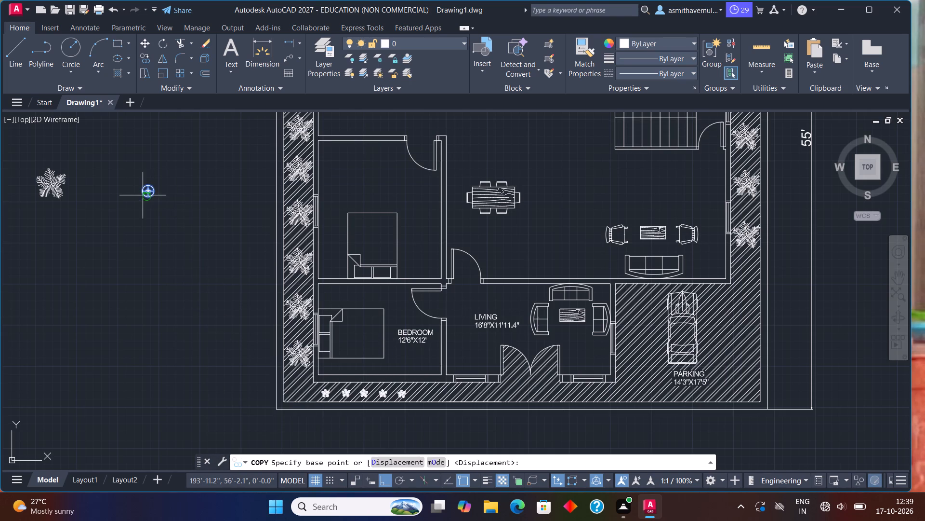
click(144, 192)
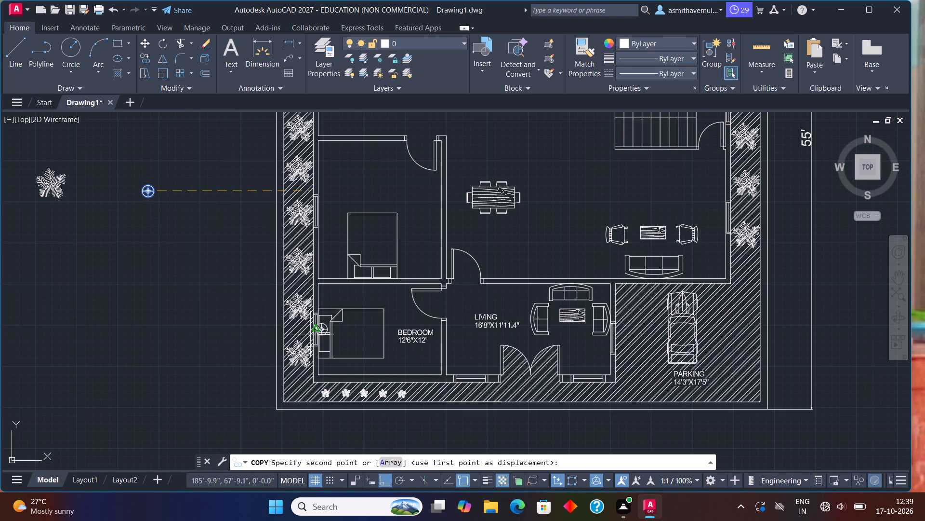
key(F8)
scroll(310, 307, up, 2)
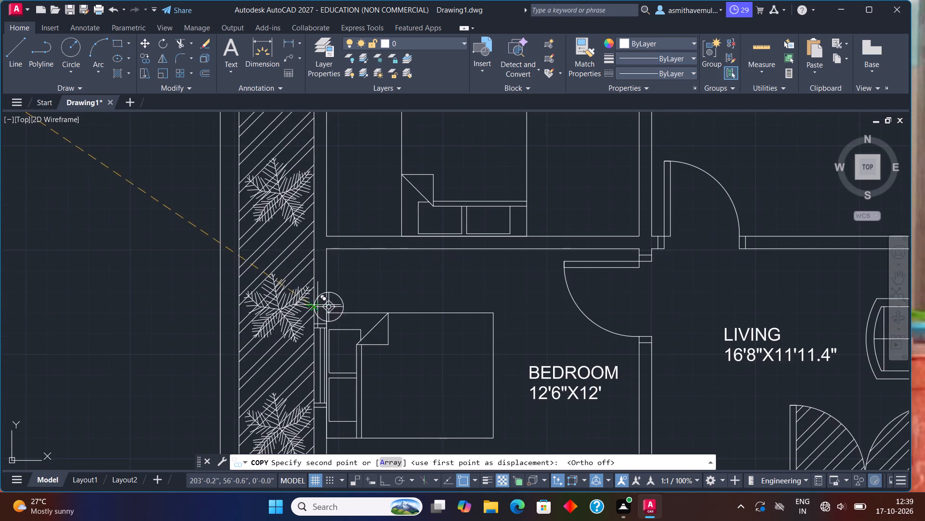
click(339, 286)
scroll(364, 328, down, 2)
middle_drag(388, 380, 388, 281)
scroll(380, 286, up, 1)
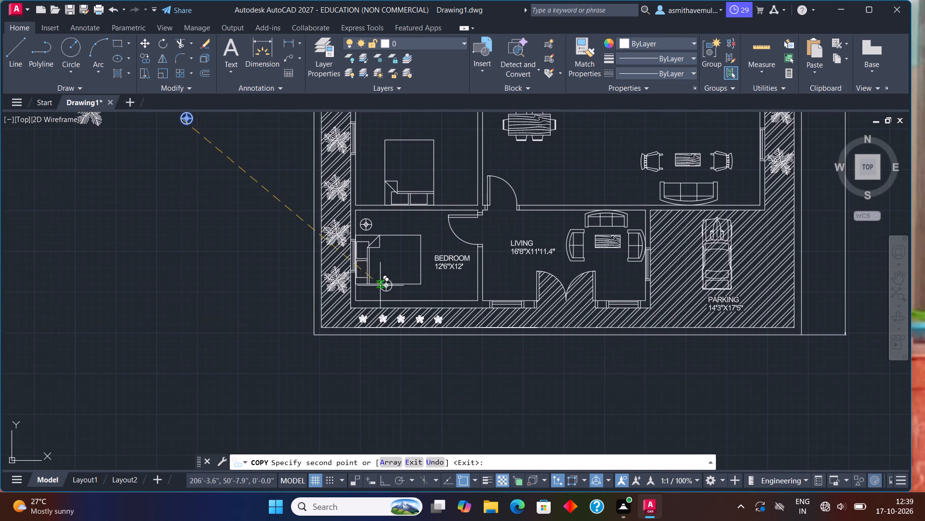
scroll(347, 299, up, 2)
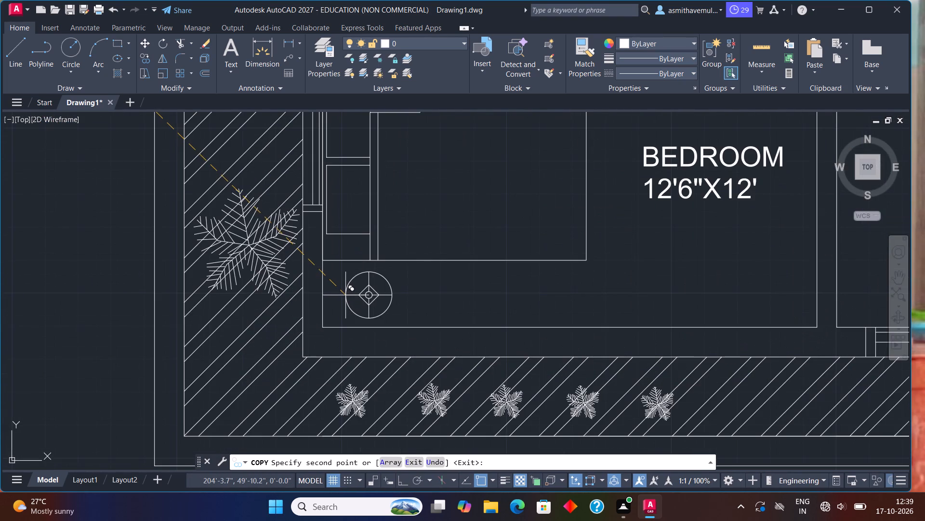
click(345, 295)
Copy the lamp to both sides of the bed's head in the room directly above the 12'6"X12' bedroom.
scroll(400, 243, down, 3)
middle_drag(402, 238, 400, 368)
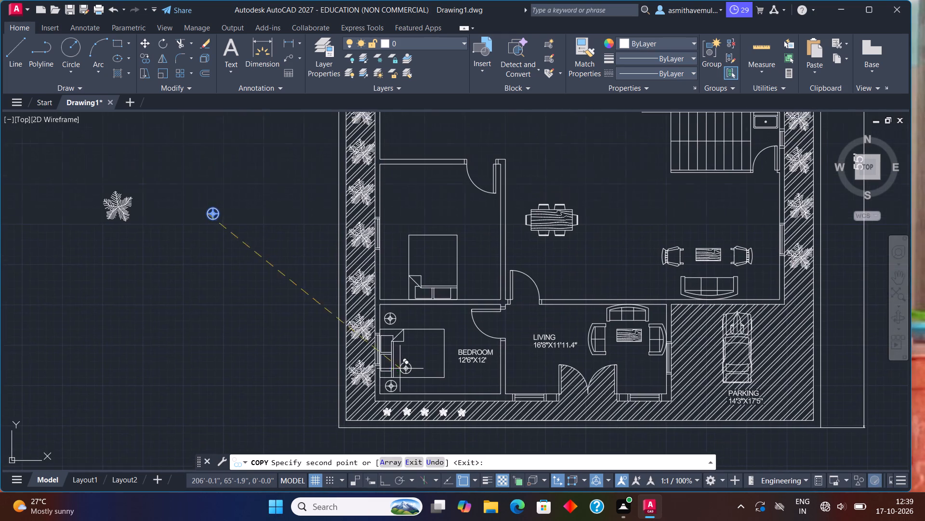
scroll(384, 303, up, 2)
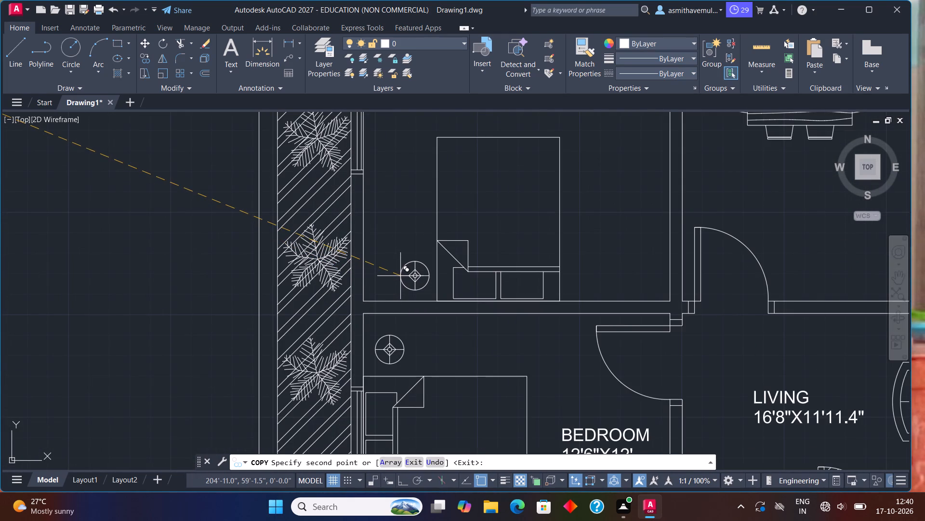
click(400, 276)
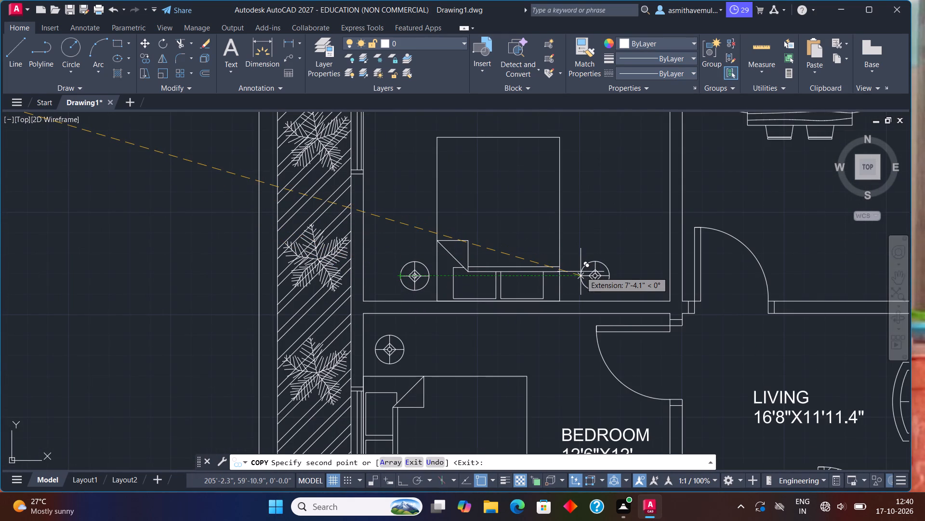
click(581, 272)
Copy the table lamp to both sides of the bed's head in the 12'6"X14' bedroom.
scroll(593, 231, down, 2)
middle_drag(609, 223, 595, 234)
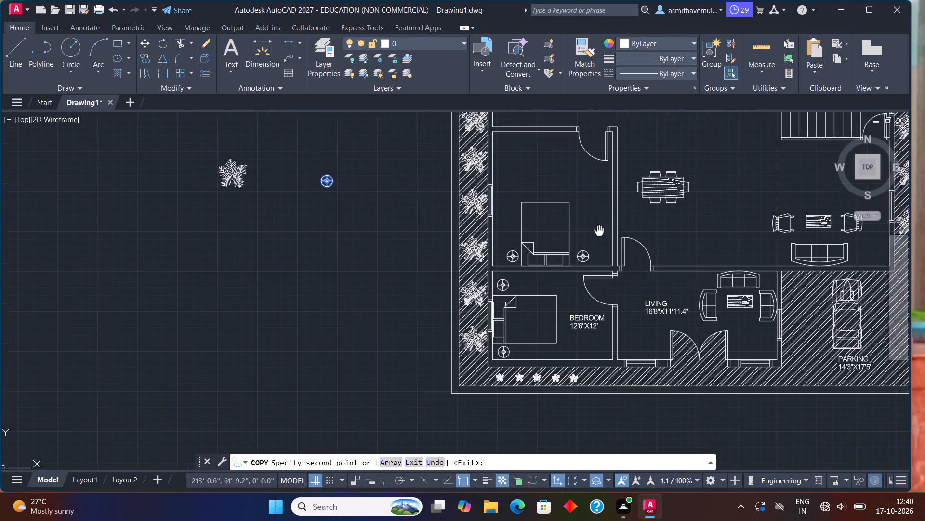
middle_drag(595, 234, 340, 350)
middle_drag(381, 290, 390, 320)
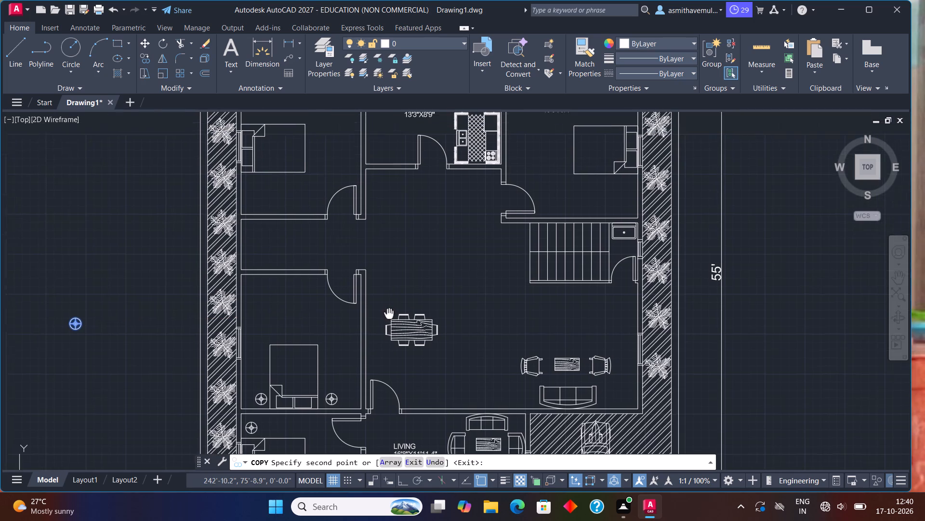
middle_drag(390, 320, 388, 363)
scroll(262, 237, up, 2)
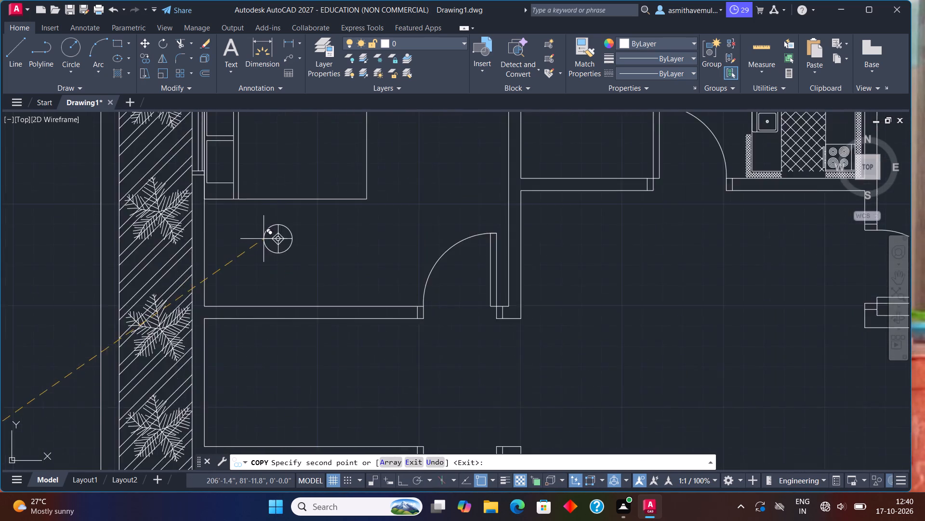
scroll(263, 239, up, 1)
click(192, 220)
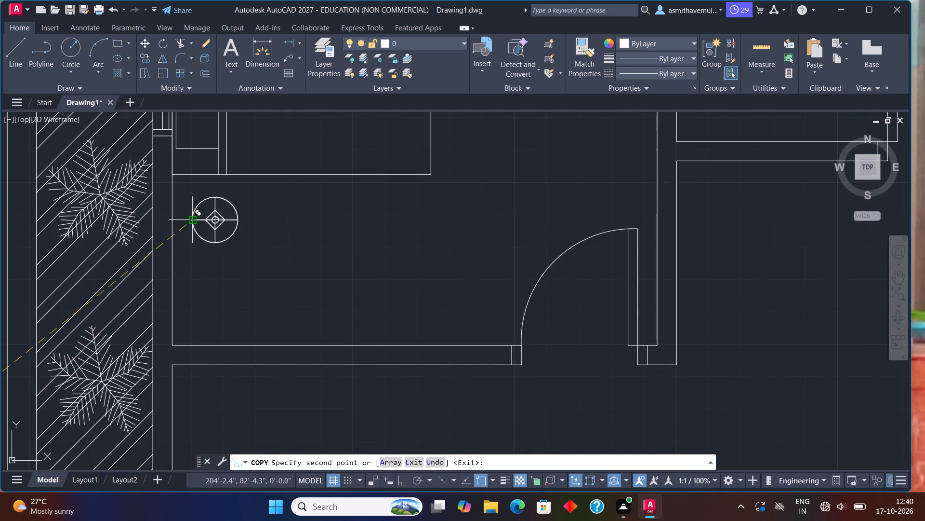
middle_drag(248, 168, 272, 331)
middle_drag(224, 152, 228, 240)
scroll(227, 184, down, 1)
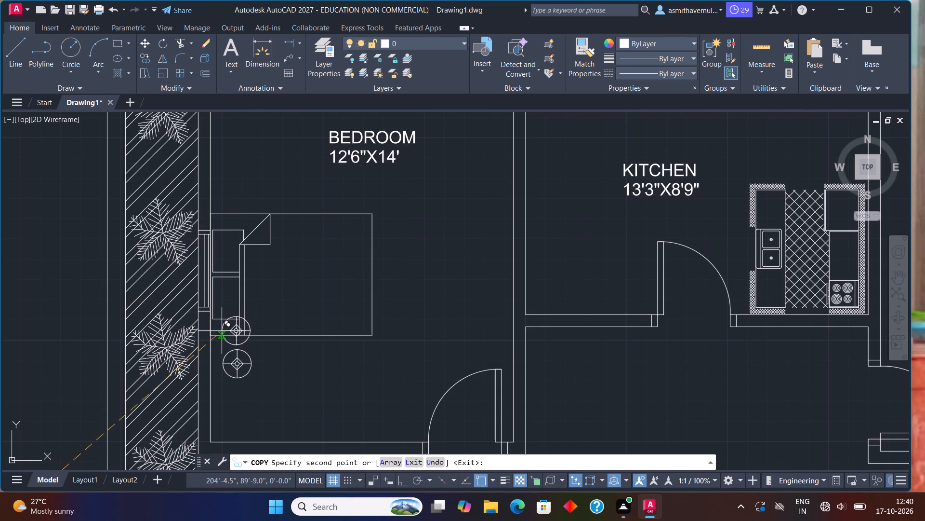
click(223, 189)
Copy the table lamp to both sides of the bed's head in the 13'9"X14' bedroom and finish copying.
scroll(425, 224, down, 2)
middle_drag(558, 280, 558, 279)
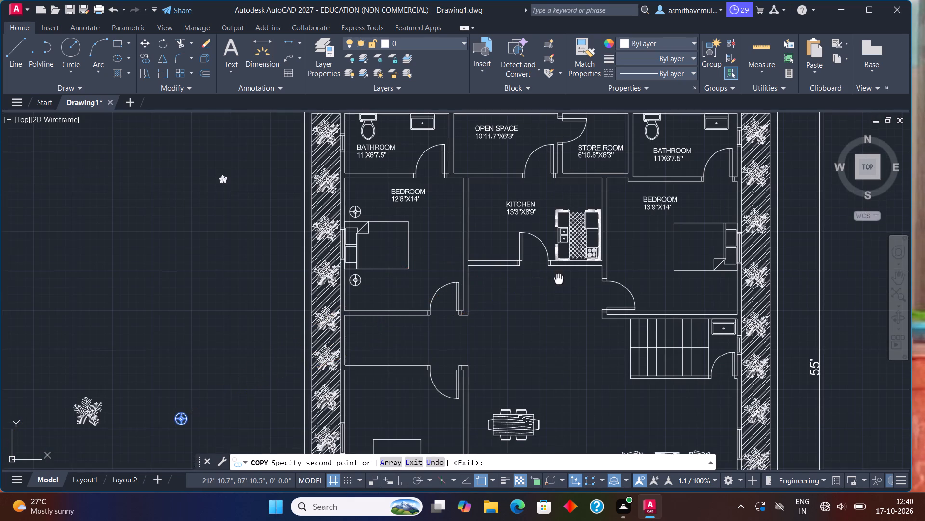
middle_drag(558, 279, 356, 343)
scroll(501, 284, up, 1)
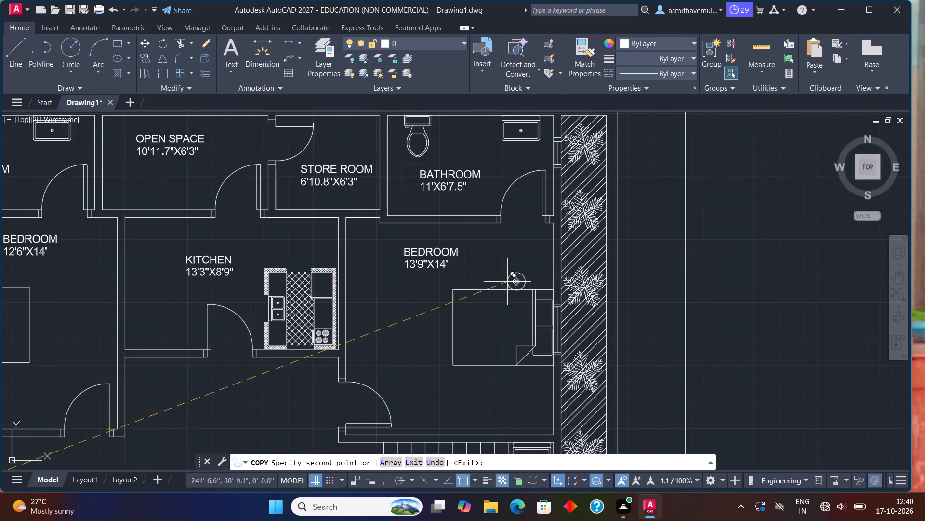
scroll(507, 282, up, 1)
click(544, 264)
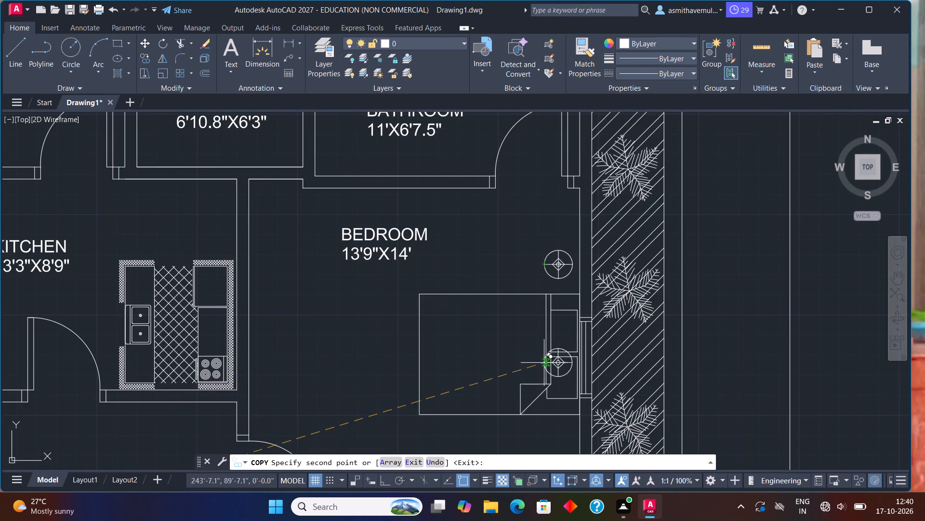
middle_drag(543, 367, 521, 237)
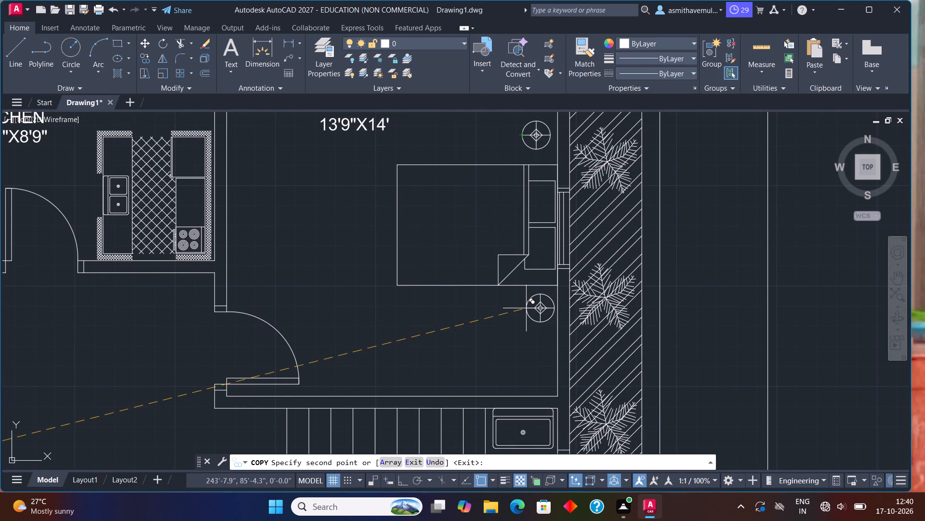
click(522, 311)
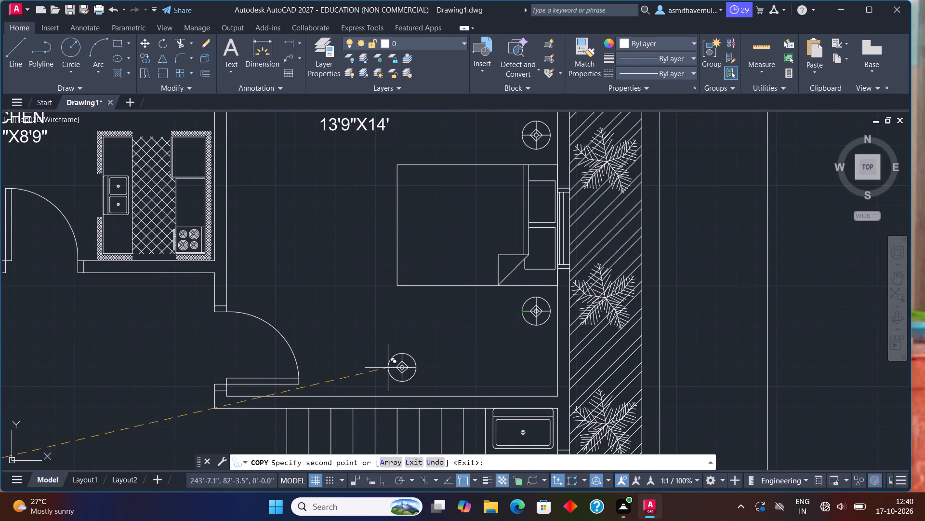
key(Escape)
Erase the loose plant, flower and table lamp blocks lying outside the plan.
scroll(385, 365, down, 3)
middle_drag(374, 395, 461, 260)
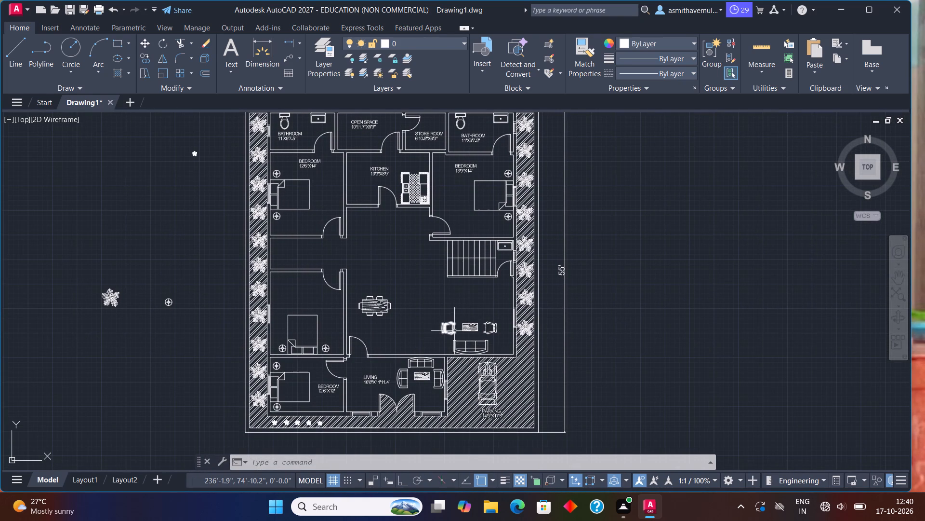
middle_drag(488, 283, 518, 244)
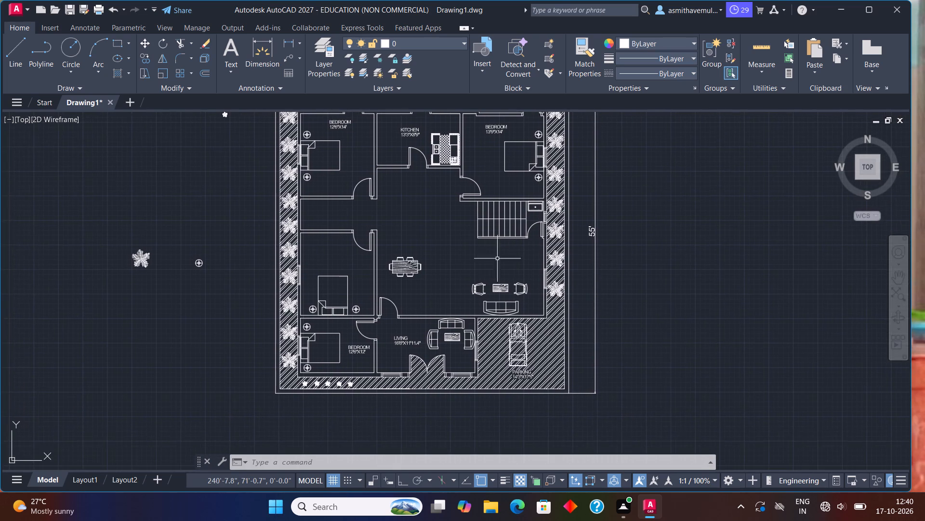
scroll(472, 274, down, 3)
scroll(441, 290, up, 1)
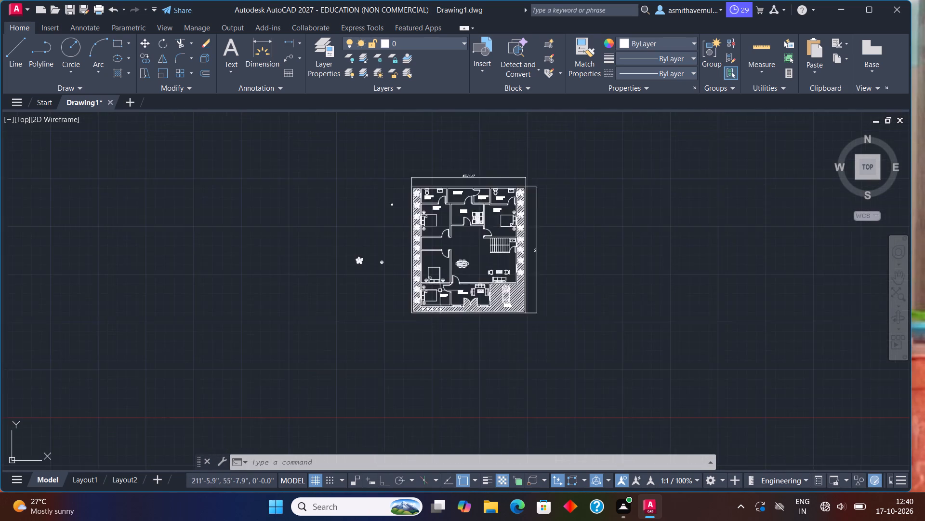
scroll(439, 289, up, 1)
drag(370, 138, 261, 271)
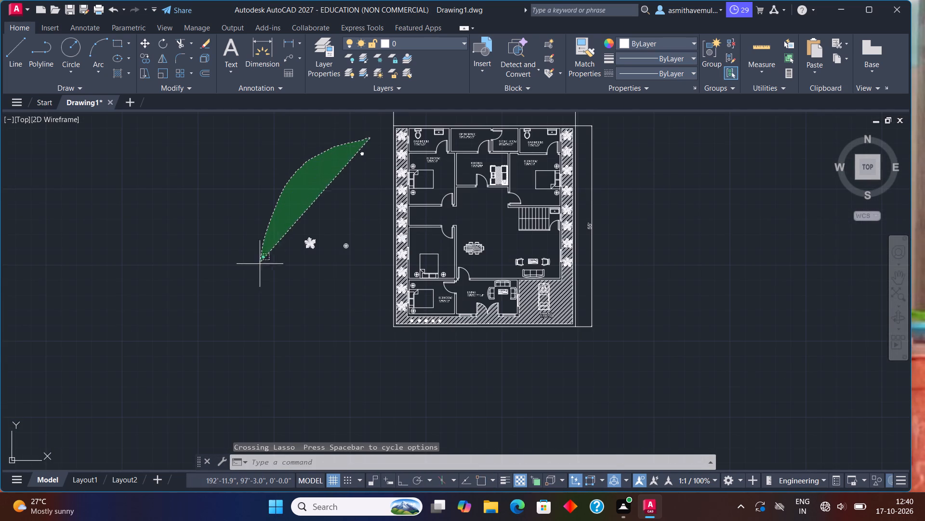
drag(261, 271, 387, 322)
key(Delete)
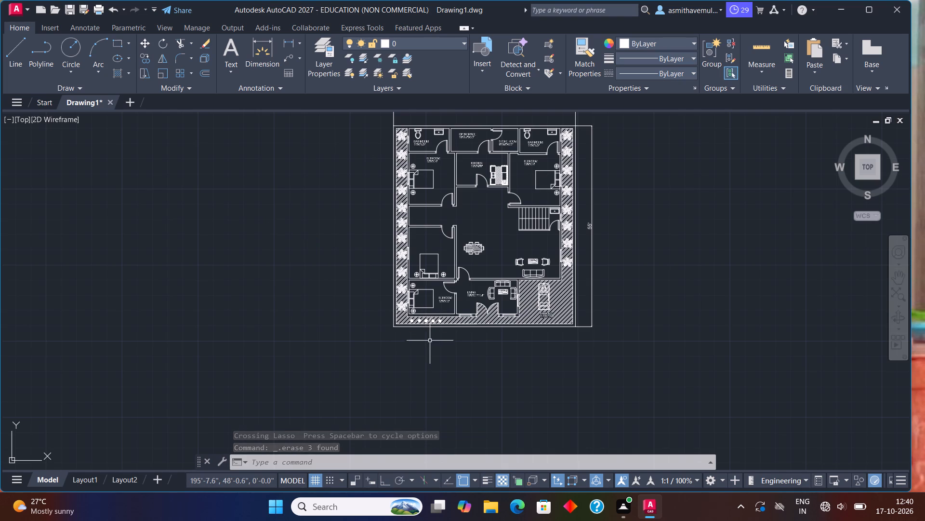
Copy the parked car to its east side, placing a second car inside the parking area.
middle_drag(431, 344, 482, 292)
scroll(489, 284, up, 2)
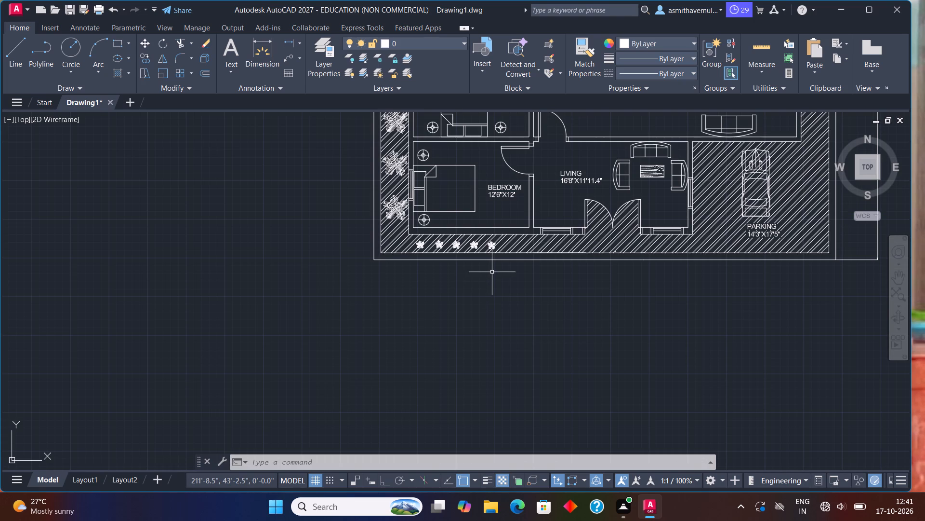
middle_drag(769, 213, 574, 289)
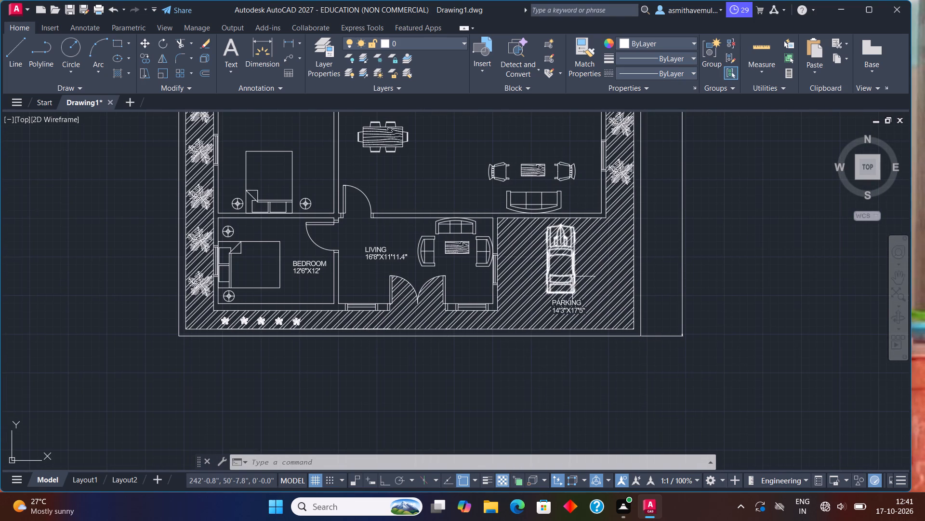
click(572, 272)
text(COPY)
key(Return)
click(572, 272)
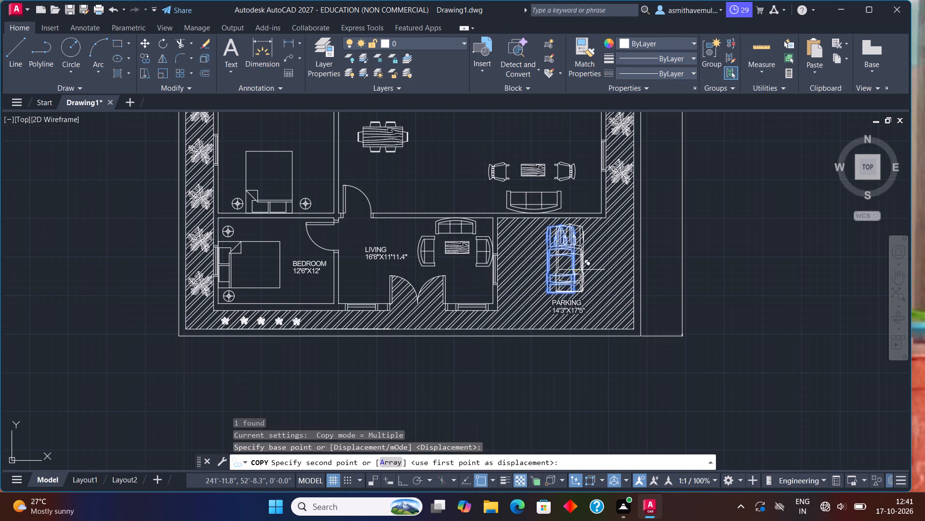
click(612, 273)
key(Escape)
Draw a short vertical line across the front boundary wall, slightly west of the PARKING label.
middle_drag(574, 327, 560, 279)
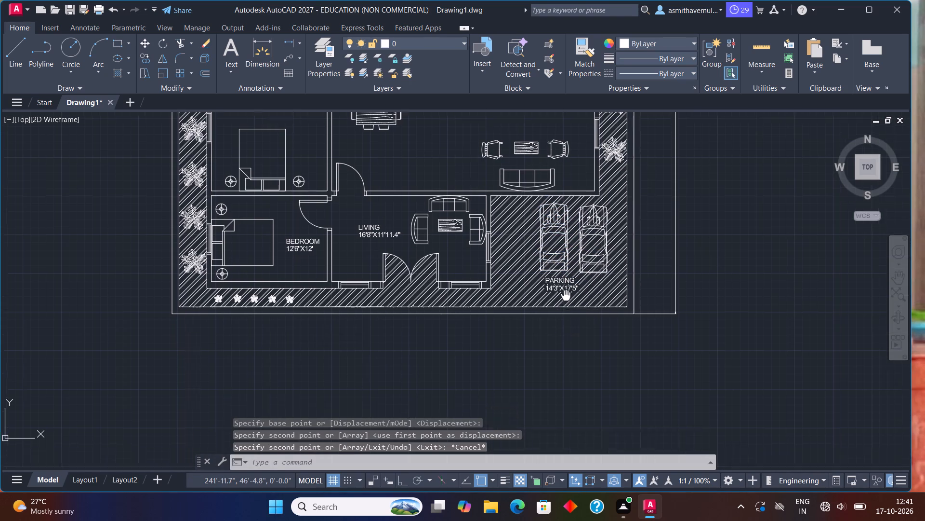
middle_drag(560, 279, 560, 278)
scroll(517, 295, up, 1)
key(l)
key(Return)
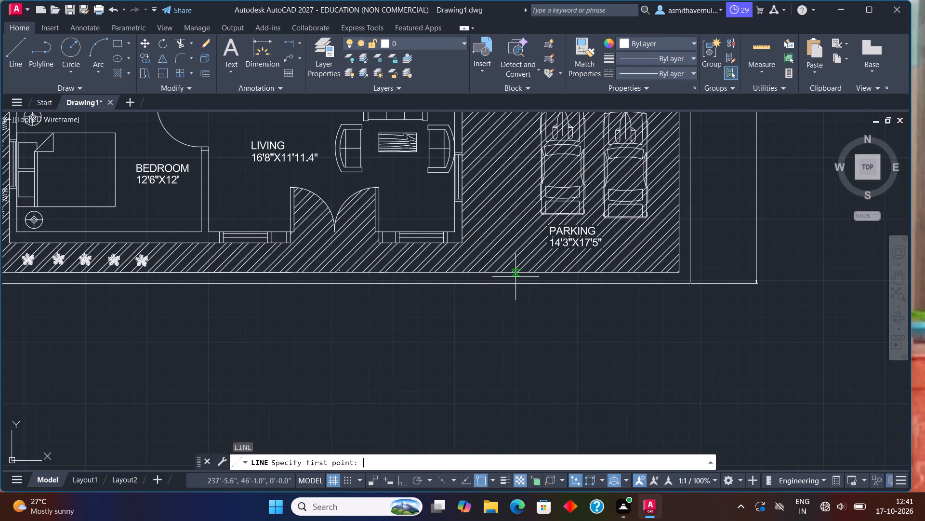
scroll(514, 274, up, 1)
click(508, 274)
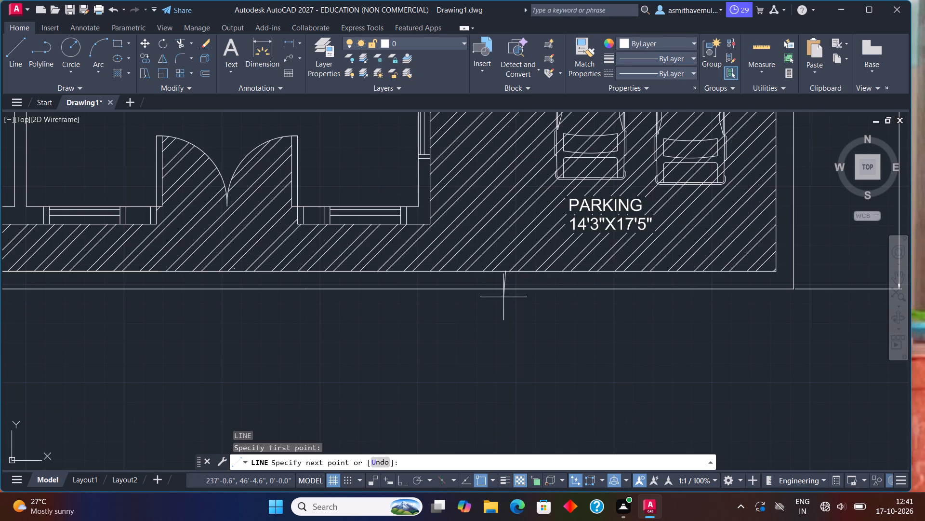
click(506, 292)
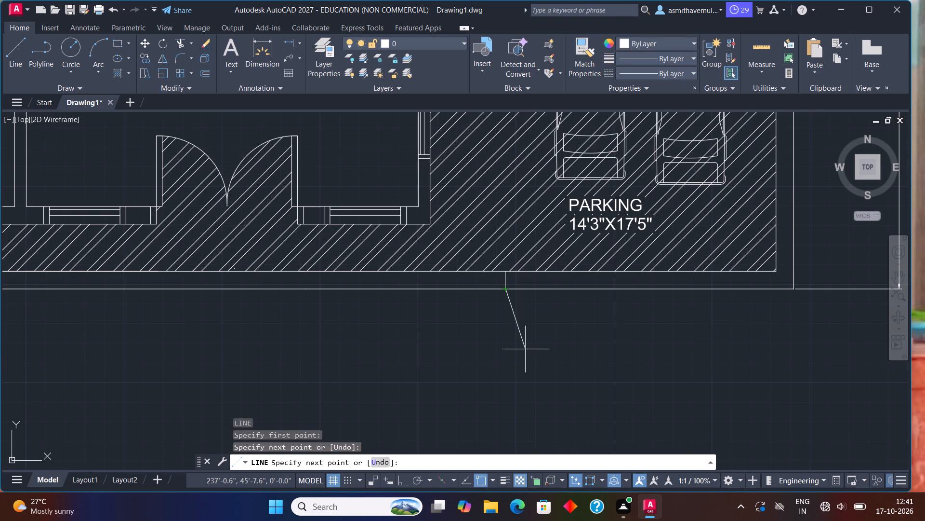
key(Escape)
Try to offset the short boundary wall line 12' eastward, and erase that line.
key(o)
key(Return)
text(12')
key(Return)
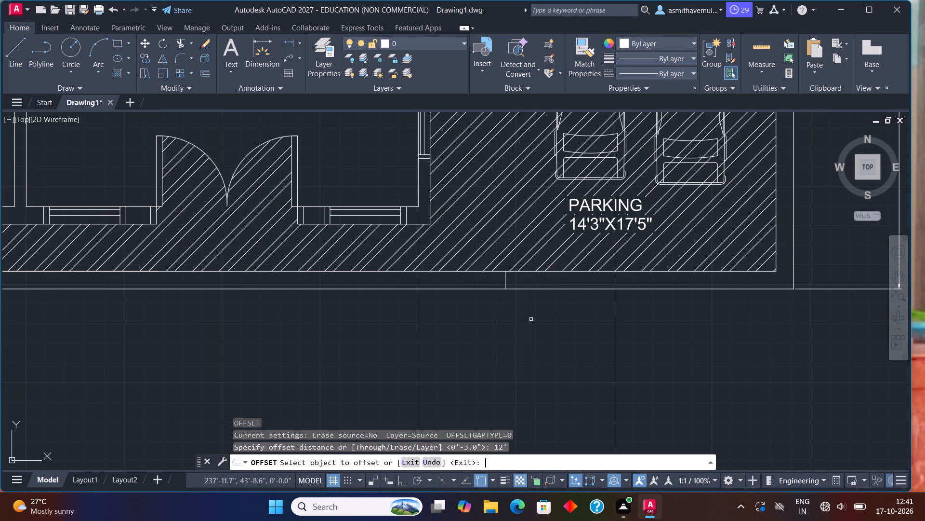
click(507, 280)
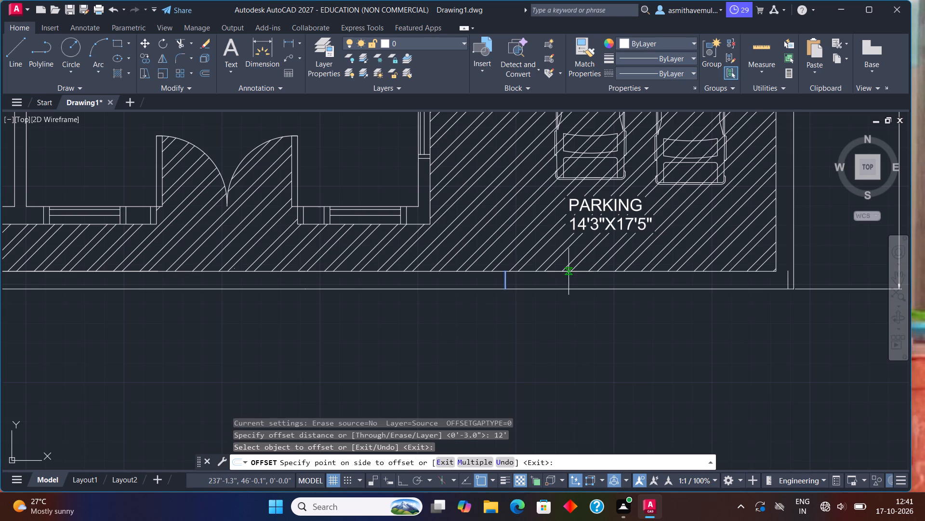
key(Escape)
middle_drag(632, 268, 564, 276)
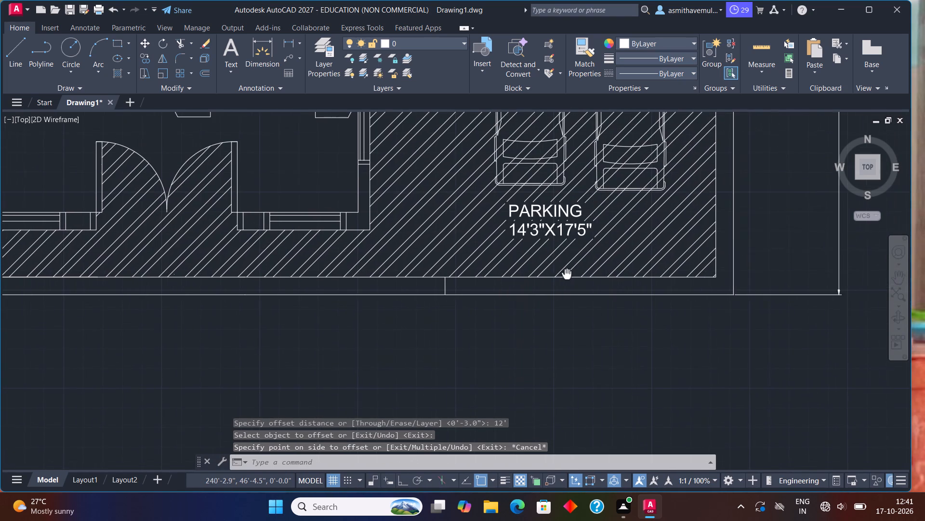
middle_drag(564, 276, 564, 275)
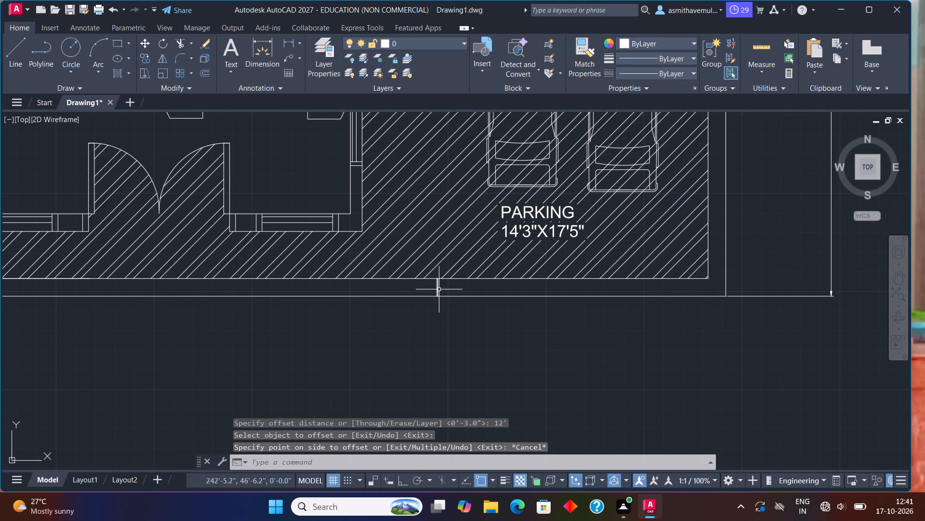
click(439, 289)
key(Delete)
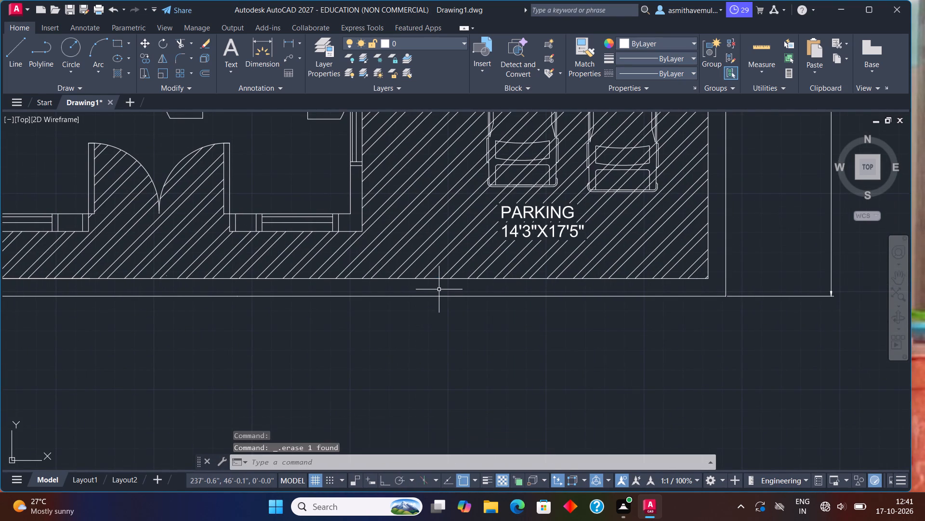
Draw a short vertical line across the front boundary wall, between the living room's east window and the PARKING label.
key(l)
key(Return)
scroll(438, 289, up, 1)
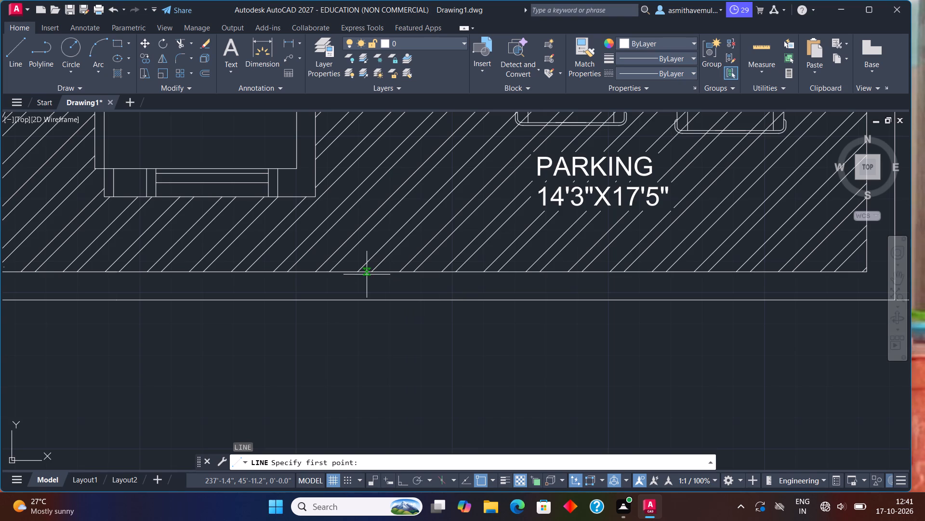
click(366, 274)
click(368, 300)
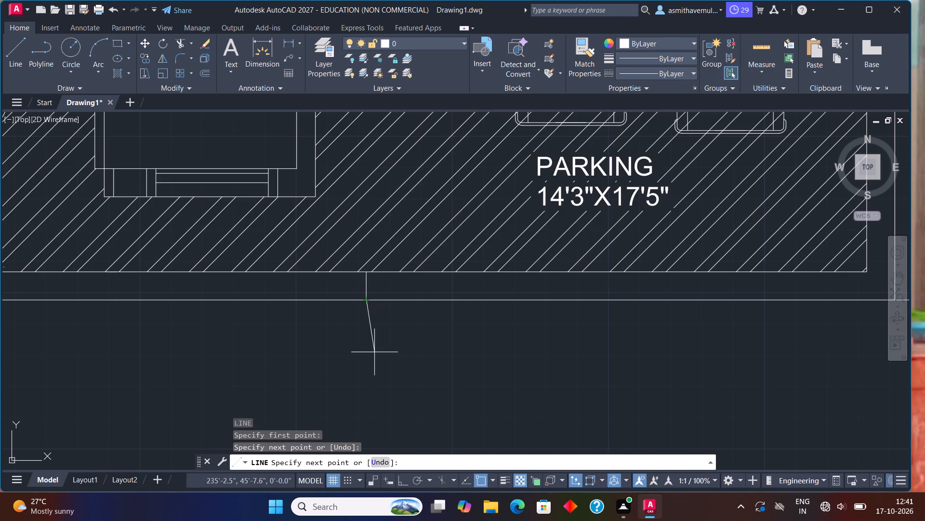
key(Escape)
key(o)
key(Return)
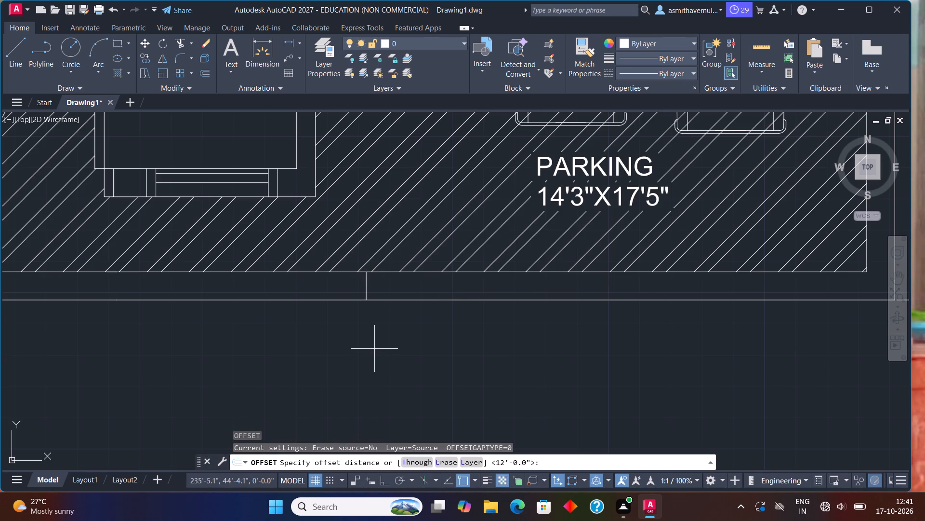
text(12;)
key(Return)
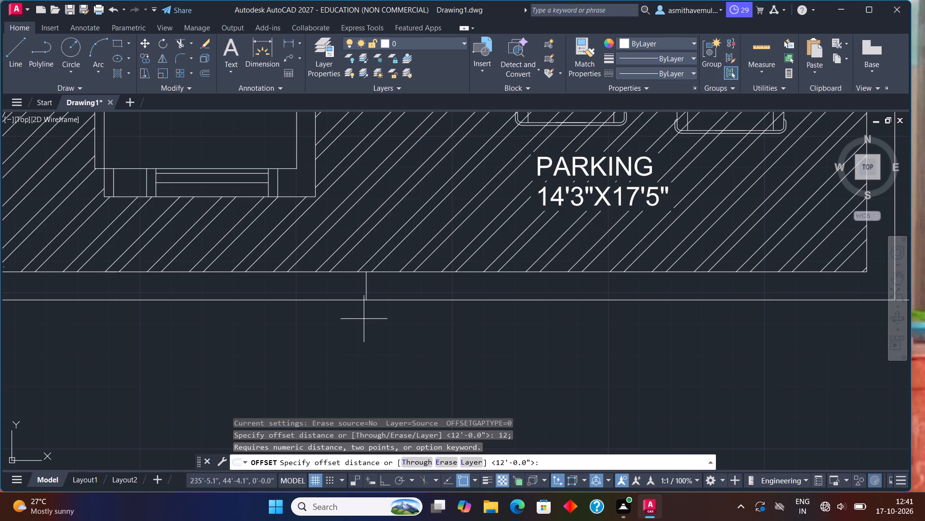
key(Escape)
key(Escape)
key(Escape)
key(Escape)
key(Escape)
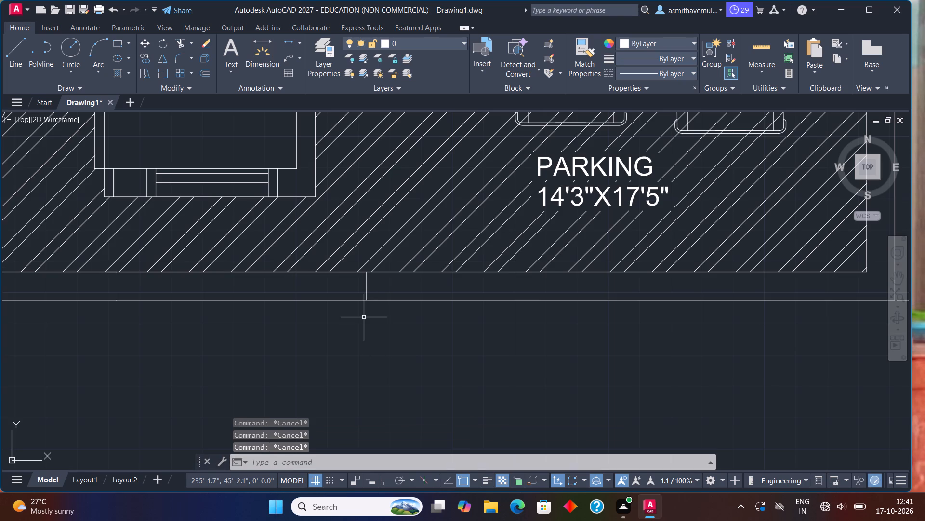
Offset the short boundary wall line 12' eastward to mark the other side of the parking gate opening.
key(o)
key(Return)
text(12)
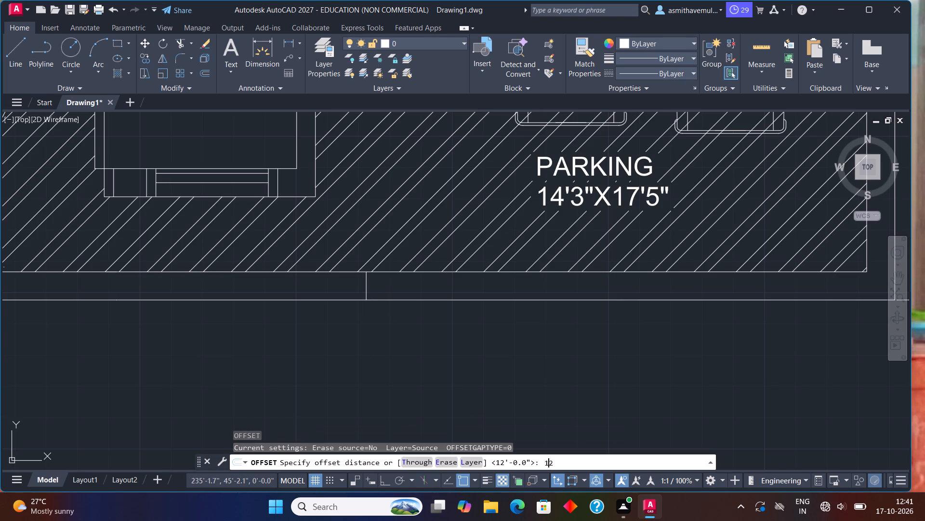
key(apostrophe)
key(Return)
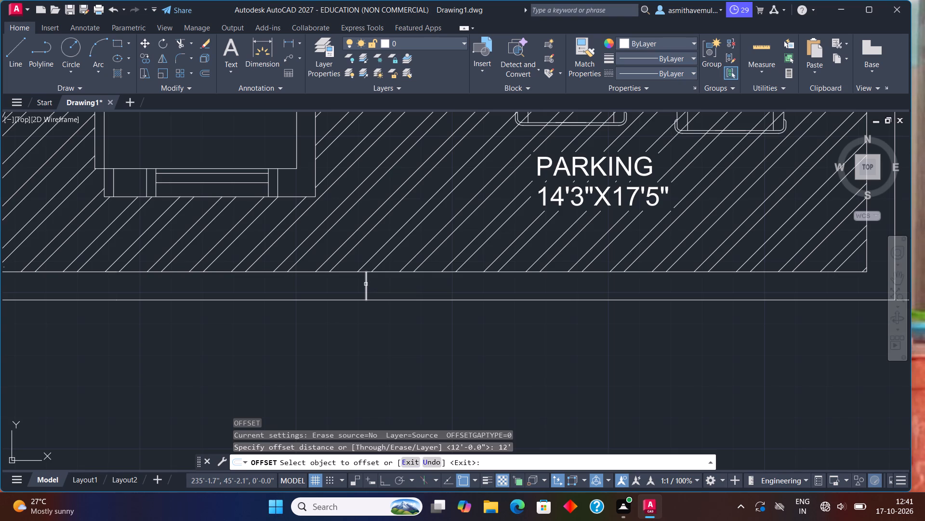
click(366, 284)
click(461, 285)
key(Escape)
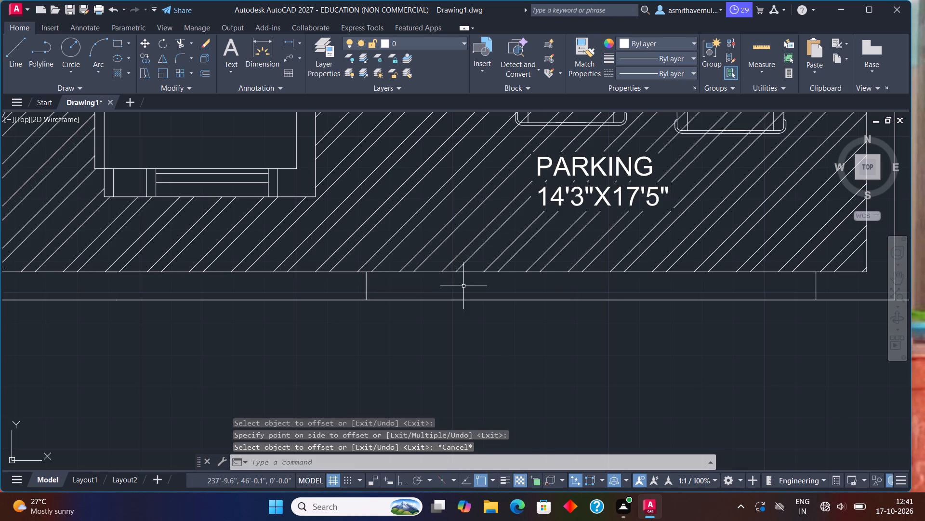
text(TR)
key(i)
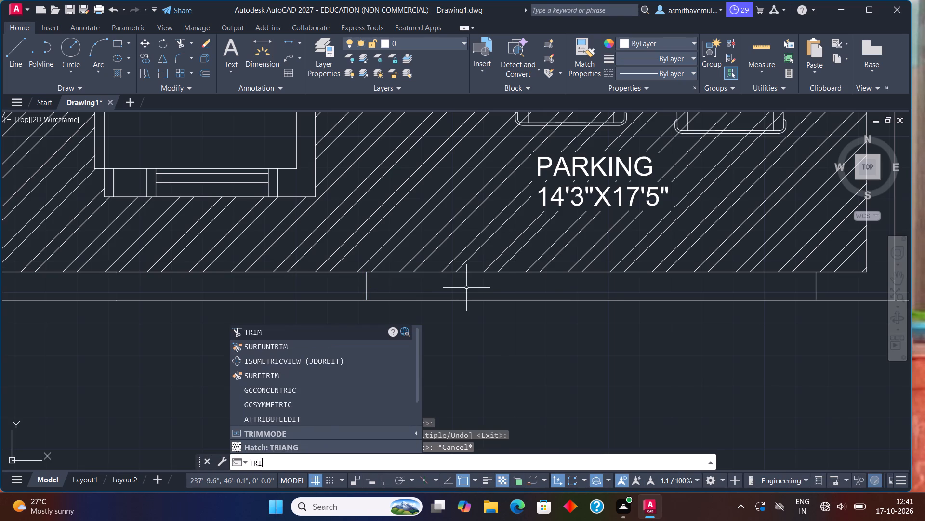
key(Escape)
Draw two crossing diagonal lines between opposite corners of the parking gate opening in the front boundary wall.
key(l)
key(Return)
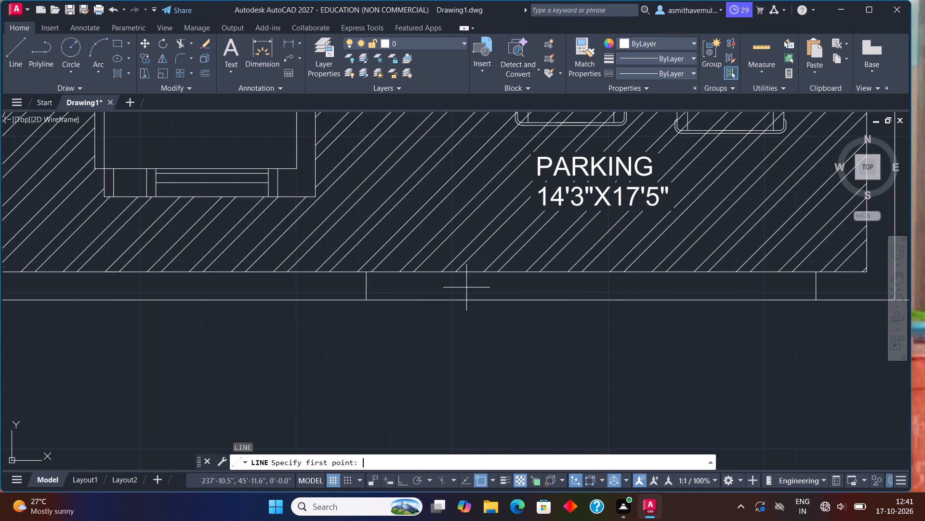
key(F8)
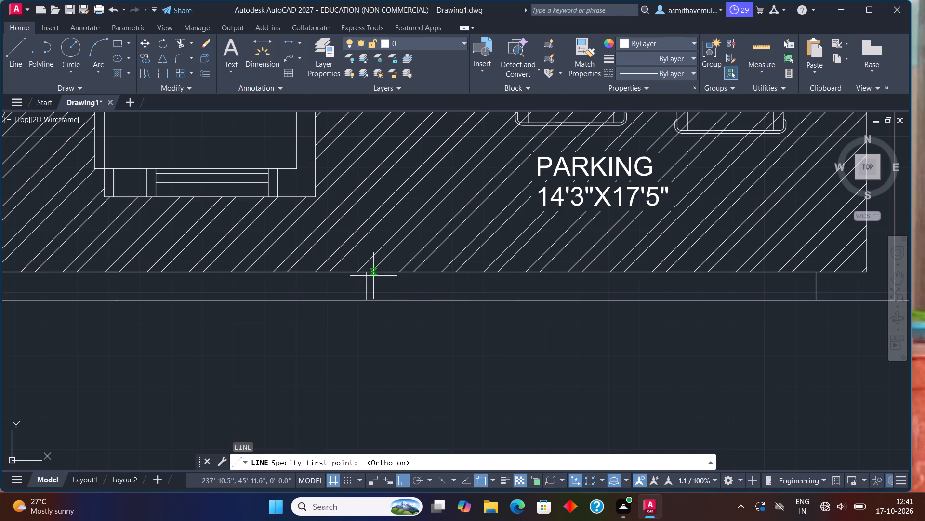
click(367, 274)
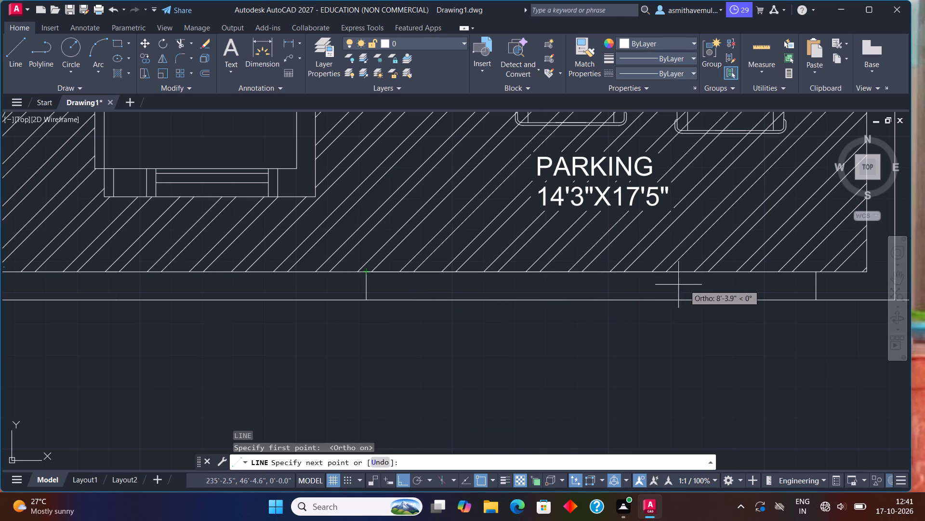
click(819, 301)
key(Escape)
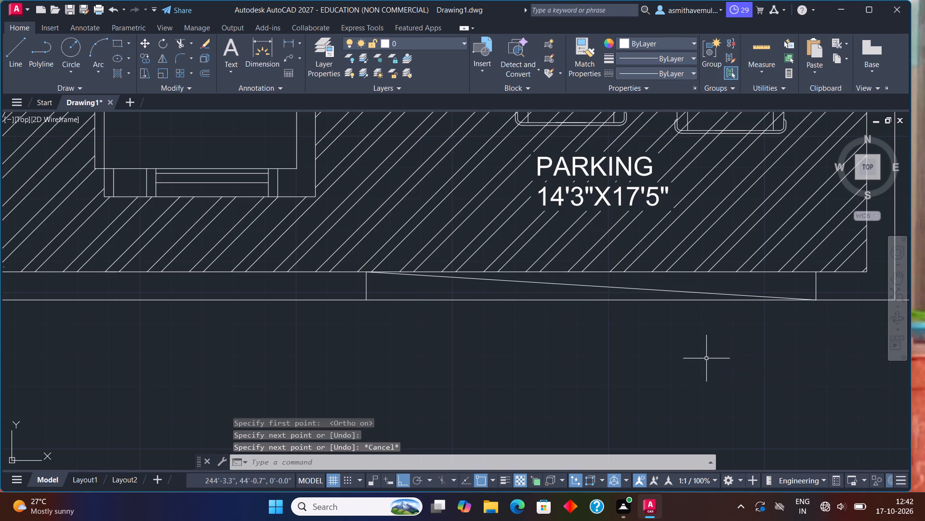
key(space)
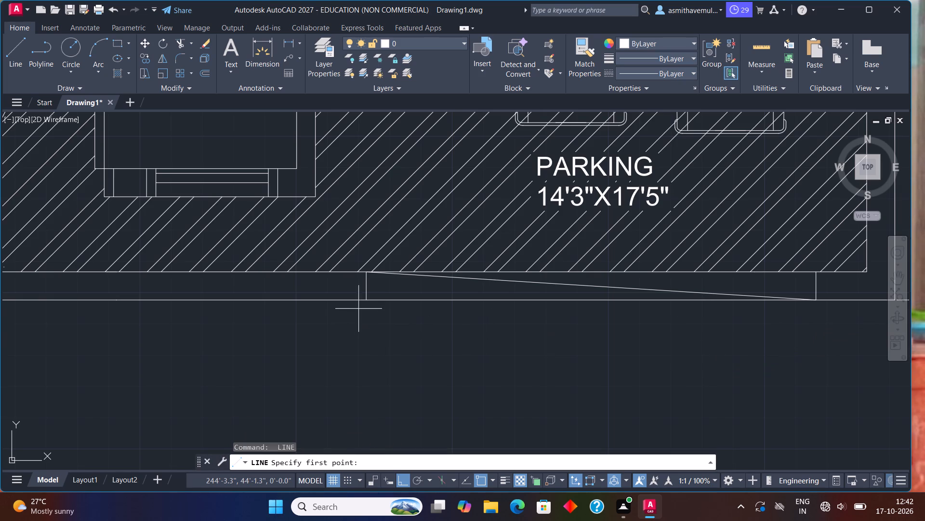
click(368, 299)
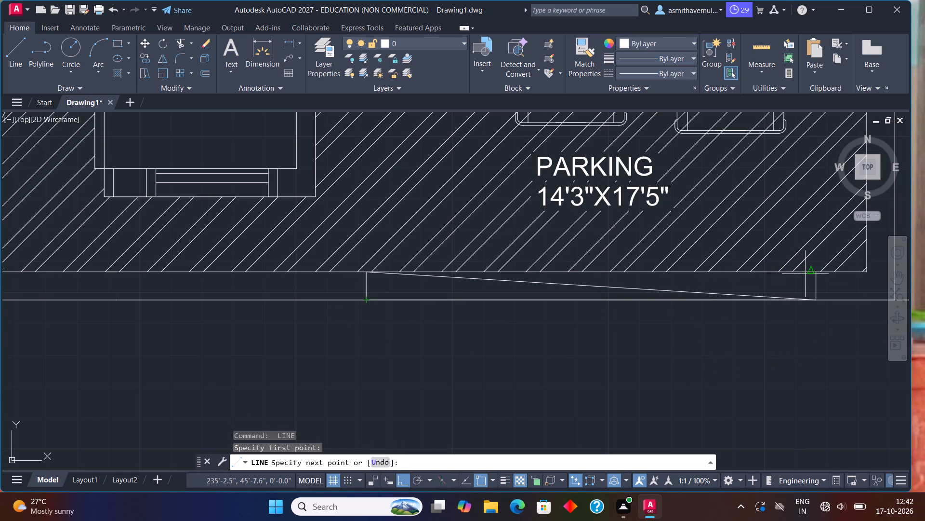
click(819, 274)
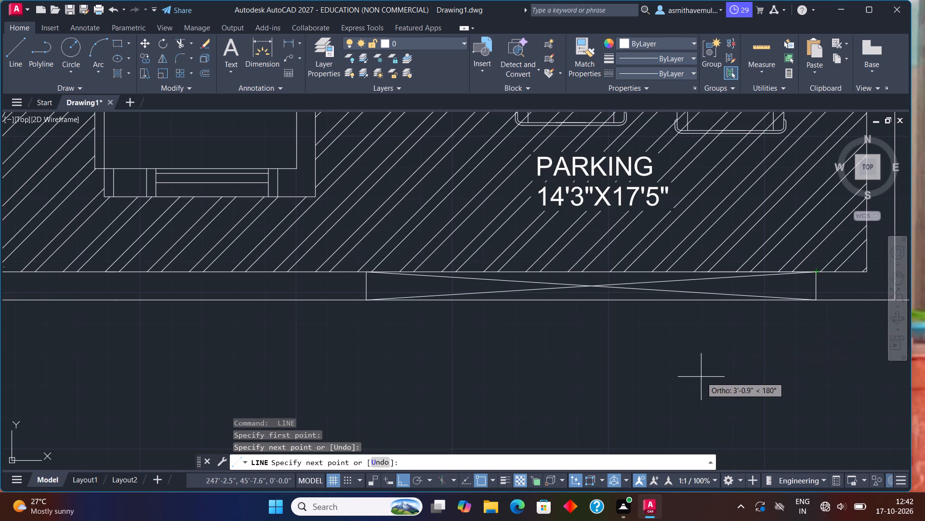
key(Escape)
Insert the "Refrigerator - 2 door - 36 in front" block from the DesignCenter sample Kitchens.dwg into empty space east of the plan.
scroll(697, 370, down, 4)
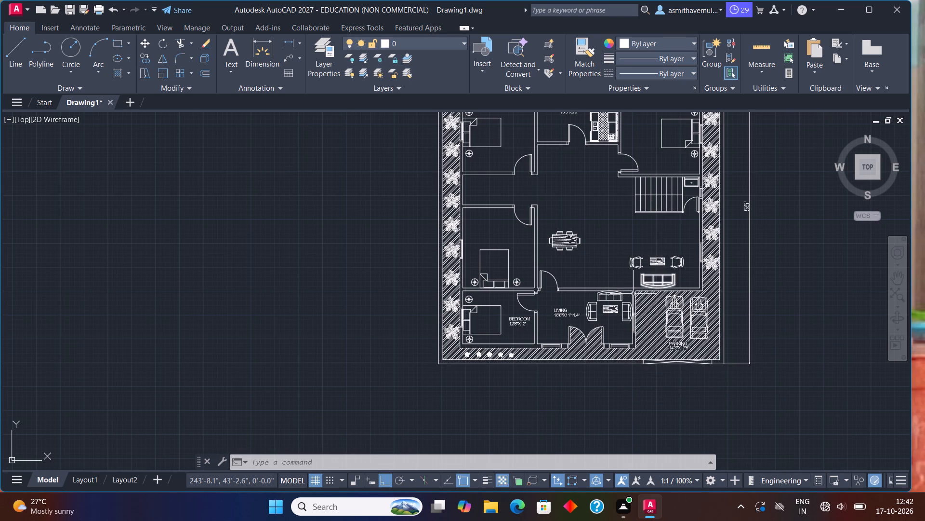
scroll(611, 319, up, 1)
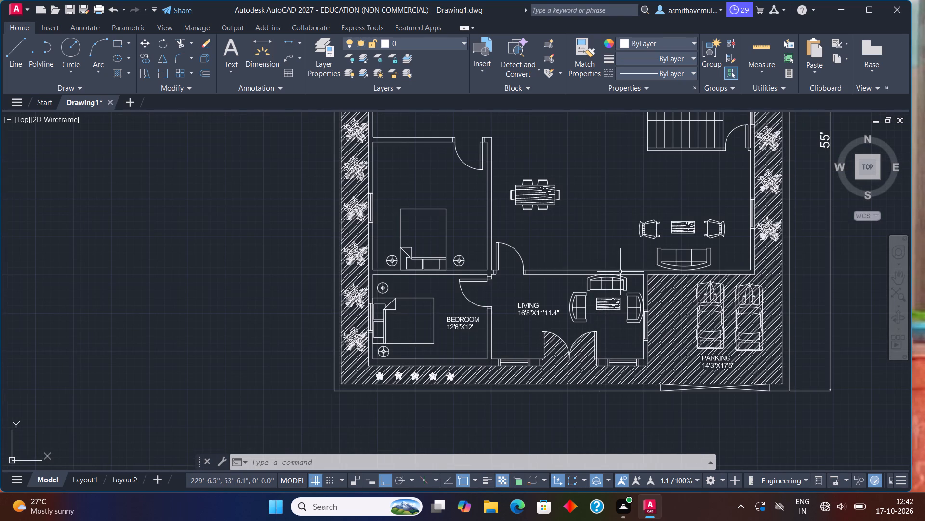
scroll(620, 272, down, 1)
middle_drag(620, 272, 542, 376)
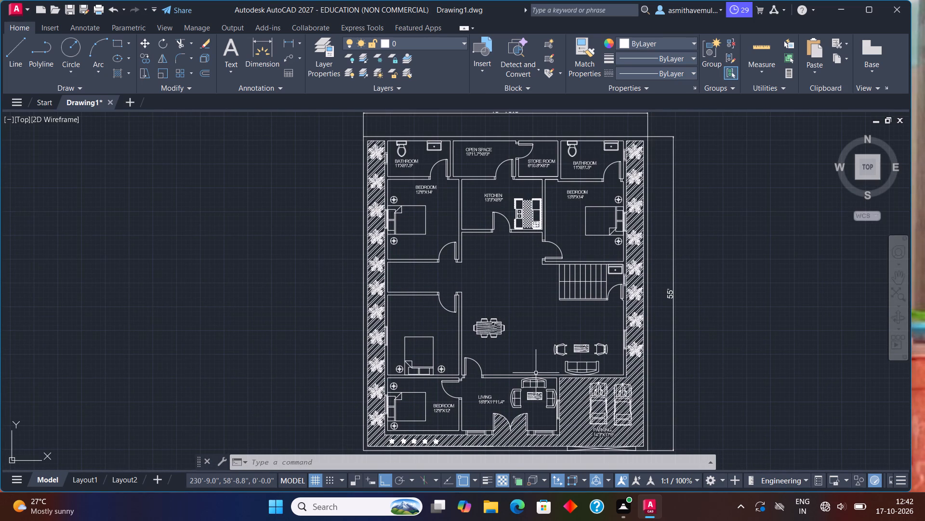
key(ctrl+2)
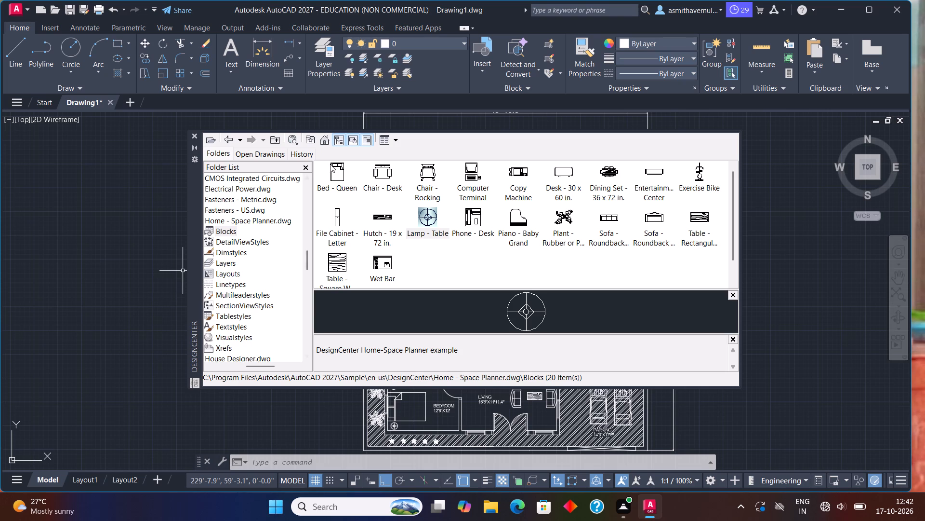
click(323, 136)
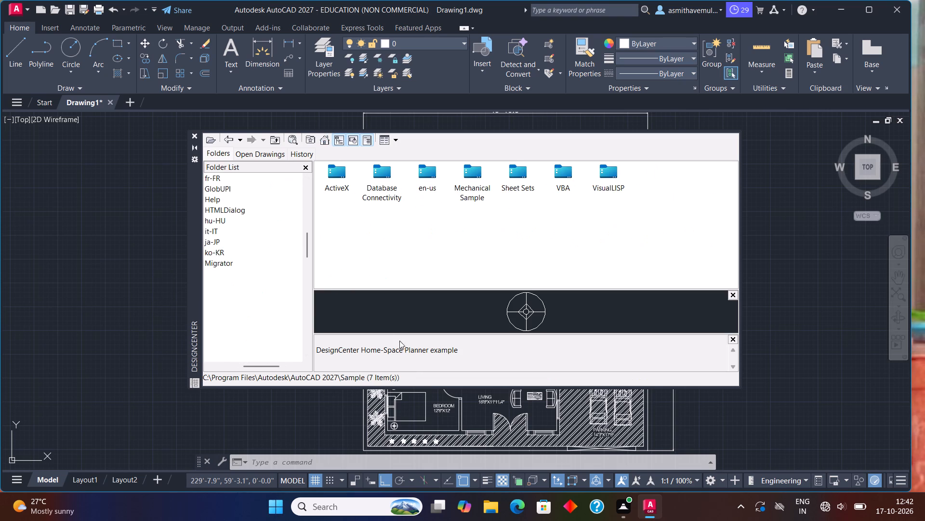
double_click(423, 164)
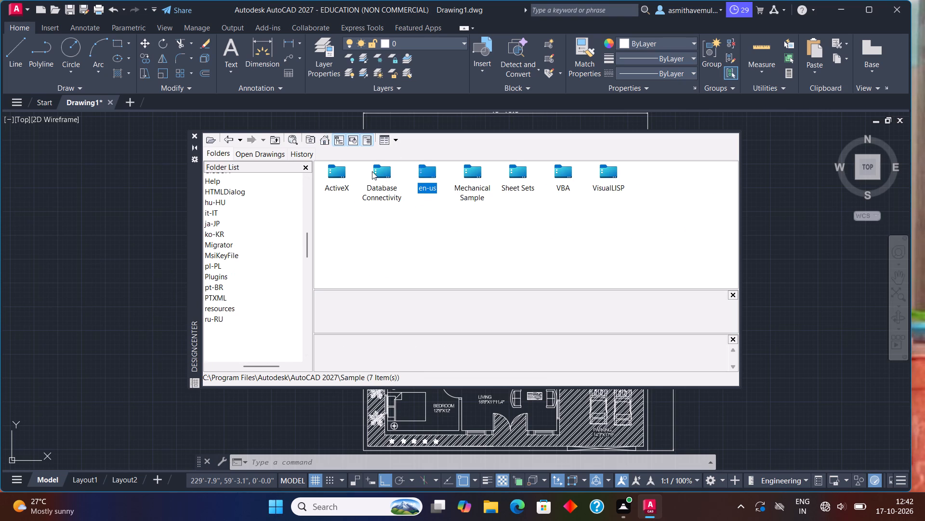
double_click(339, 174)
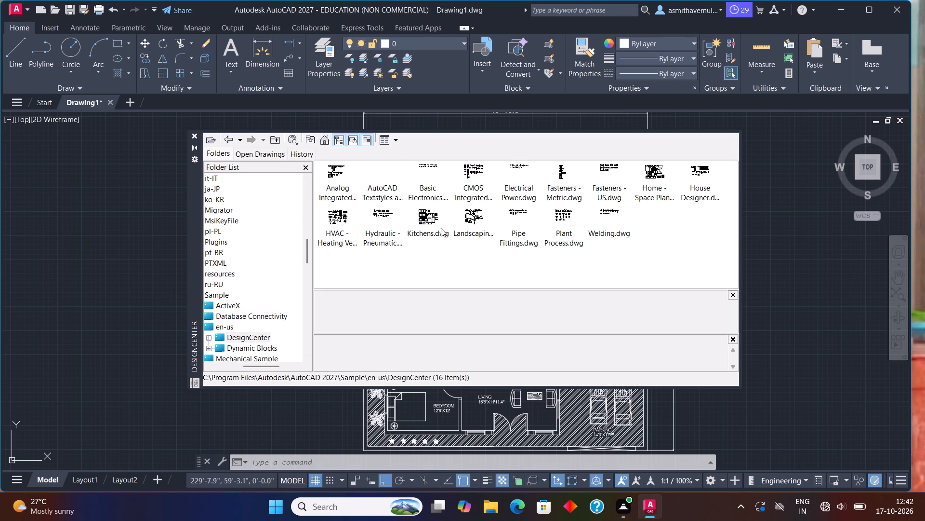
double_click(423, 214)
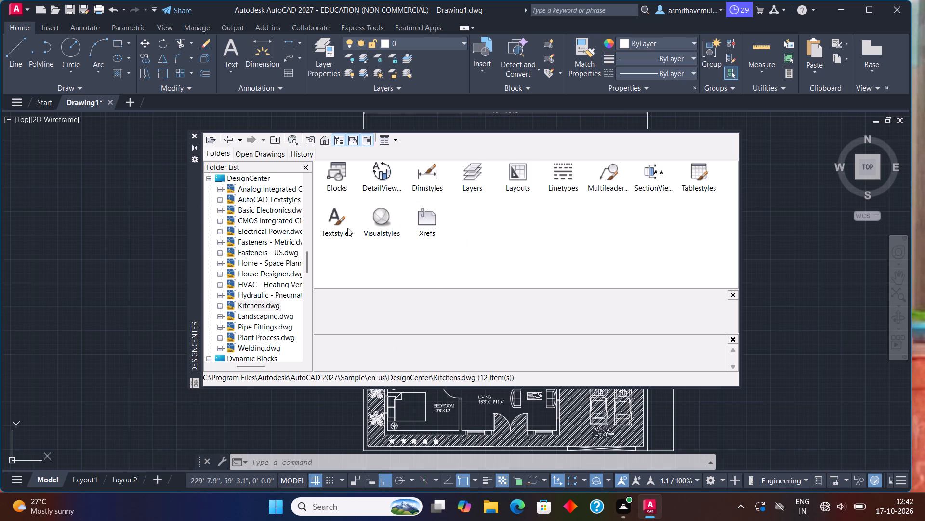
double_click(330, 178)
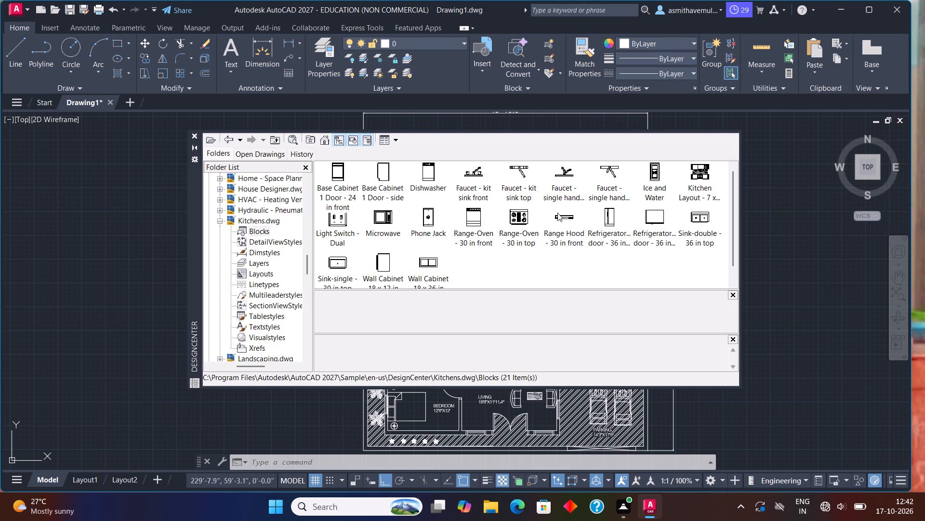
drag(603, 218, 763, 290)
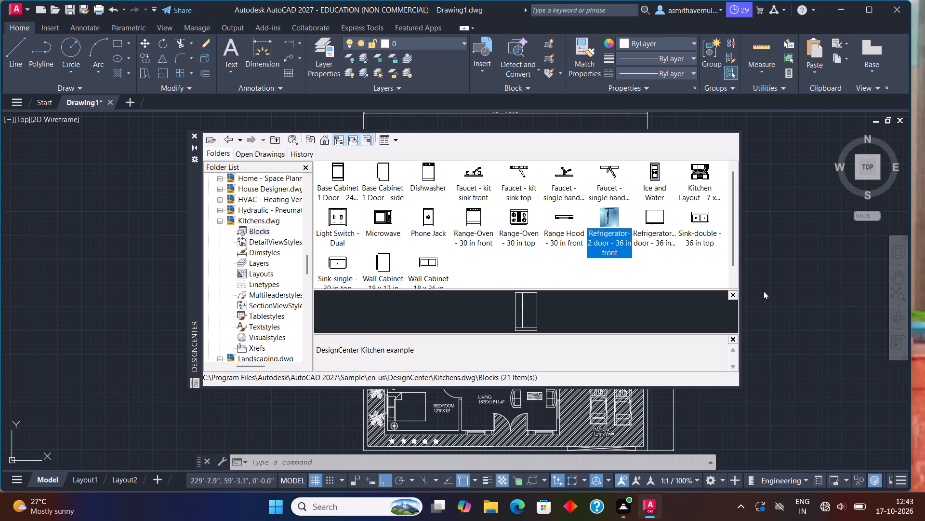
drag(763, 290, 776, 301)
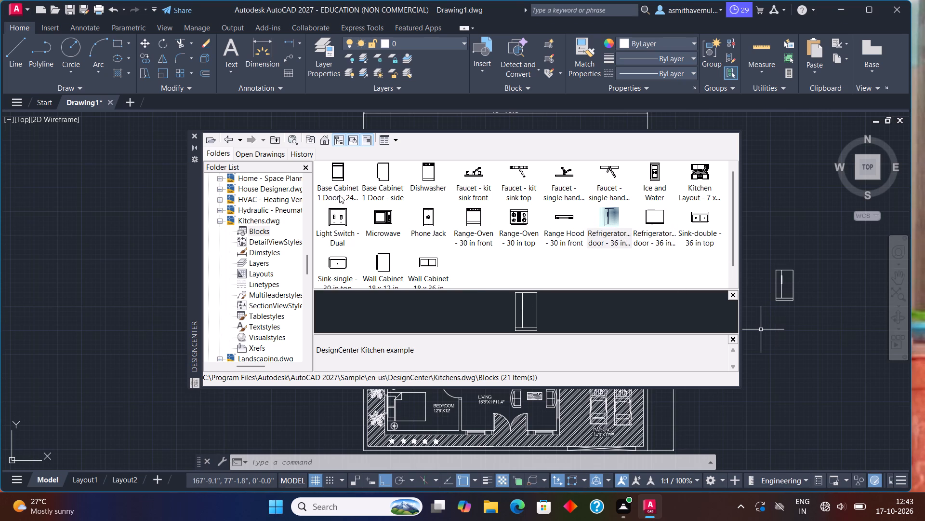
click(193, 135)
Move the refrigerator block into the kitchen's northwest corner, just west of the KITCHEN label.
key(m)
key(Return)
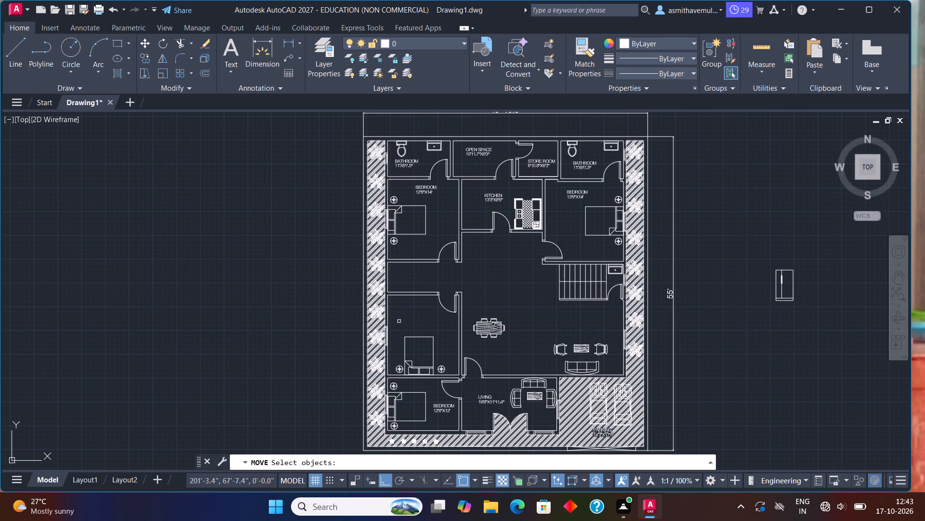
drag(782, 253, 785, 319)
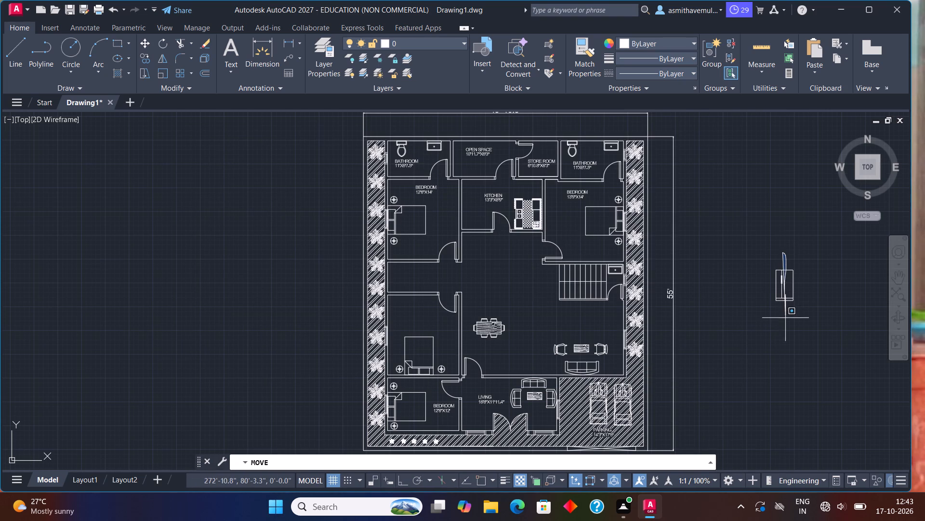
drag(785, 319, 785, 320)
drag(801, 283, 757, 325)
key(Return)
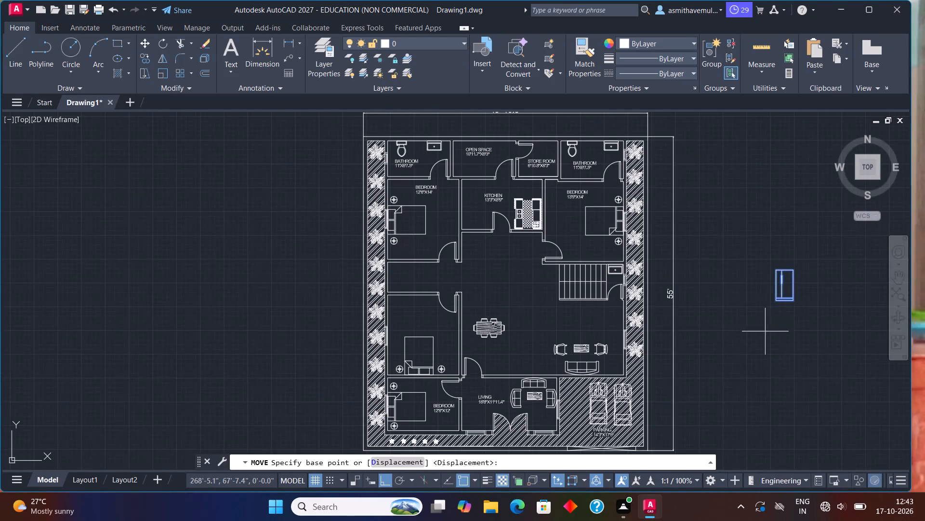
click(780, 267)
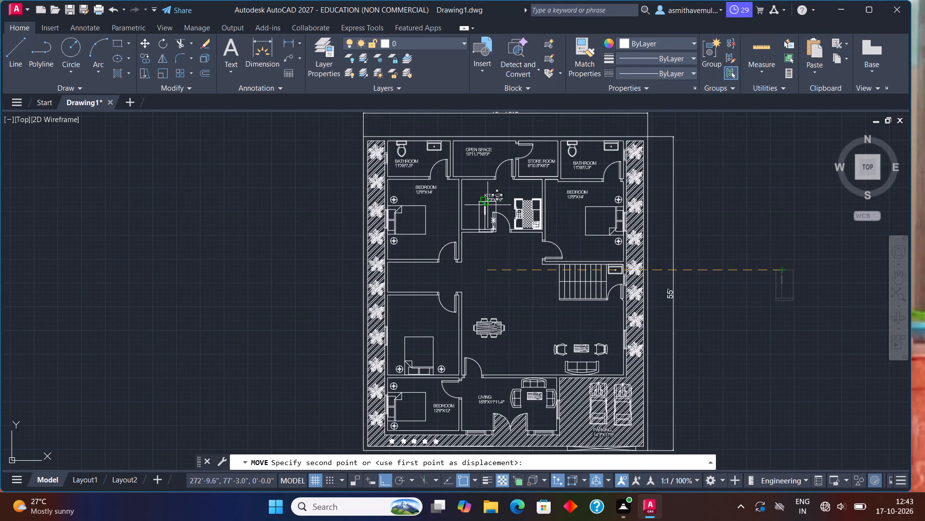
key(F8)
middle_drag(473, 180, 494, 241)
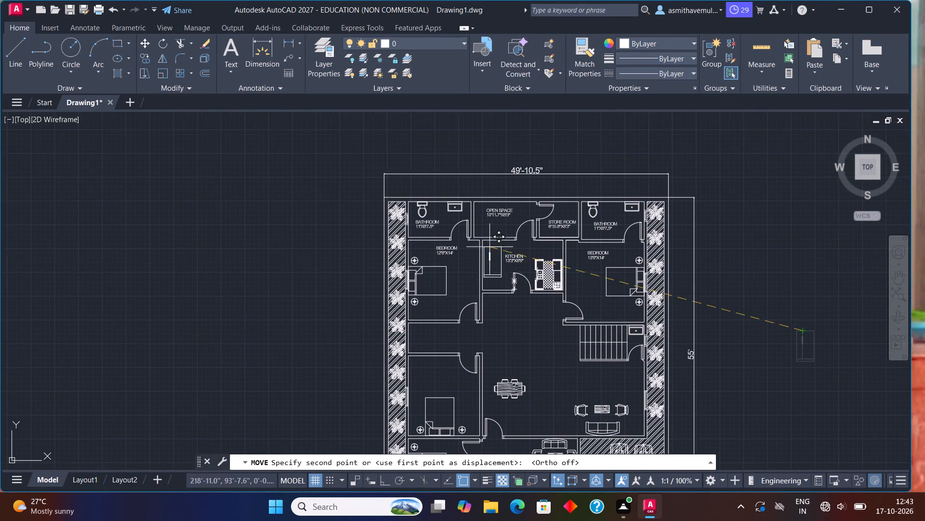
scroll(484, 250, up, 3)
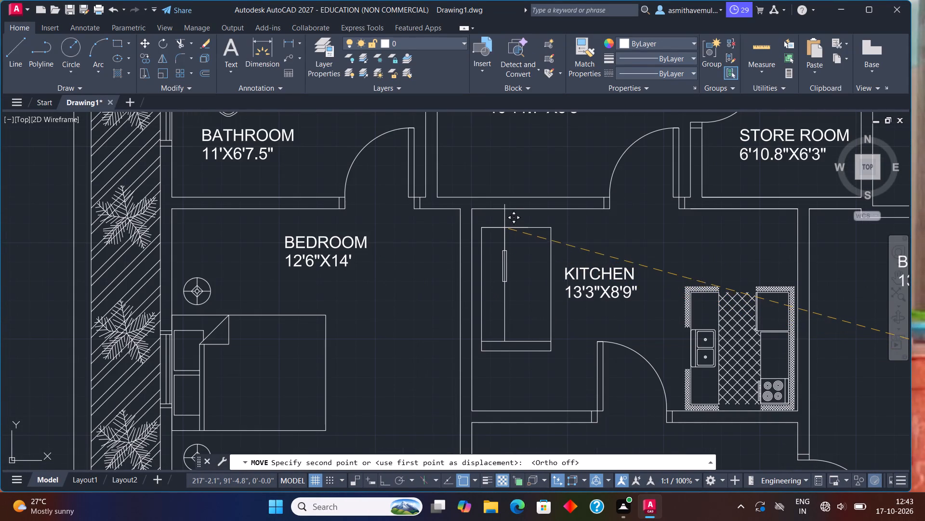
click(504, 222)
Scale the kitchen refrigerator block down to a little over half its size, using a base point on its north edge.
click(504, 221)
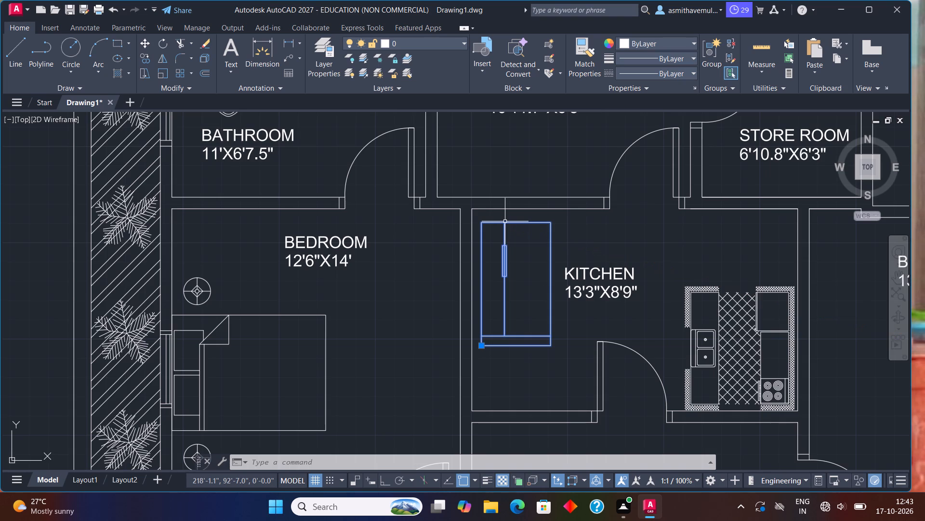
text(SCALE)
key(Return)
click(505, 219)
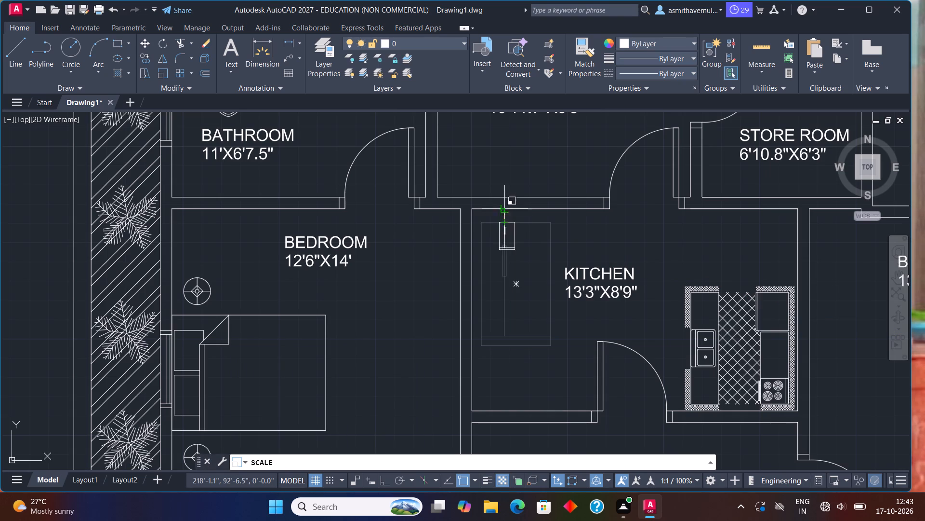
click(502, 189)
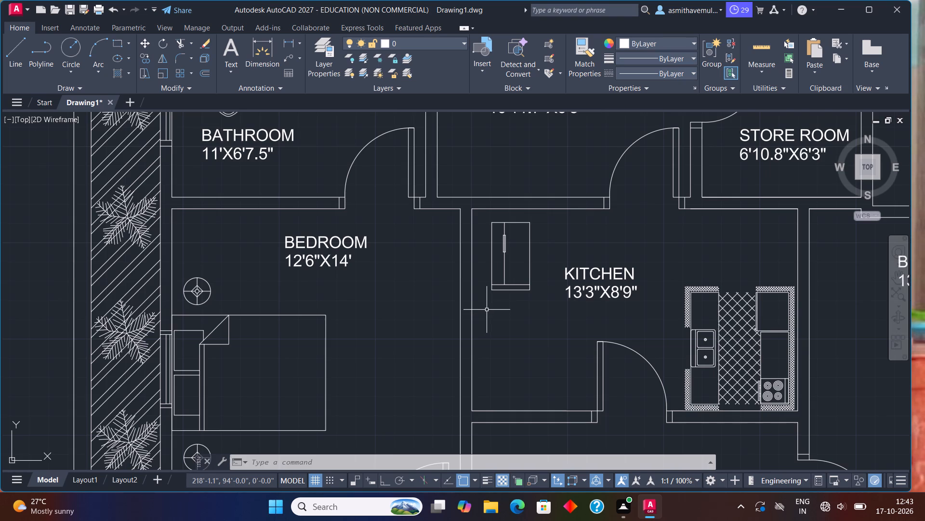
Insert the "Desk - 30 x 60 in." block from the DesignCenter sample Home - Space Planner.dwg into empty space west of the plan.
scroll(512, 271, down, 2)
middle_drag(546, 366, 491, 278)
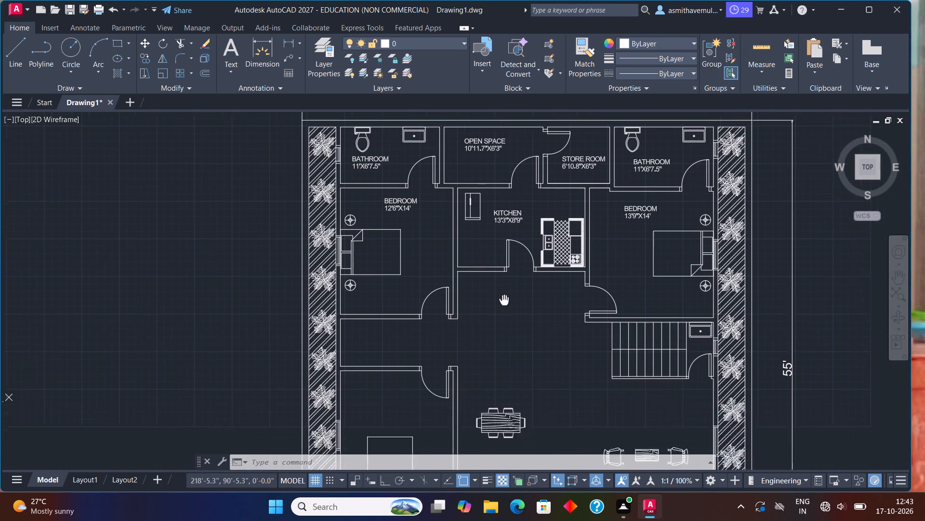
middle_drag(491, 278, 481, 251)
scroll(475, 232, down, 1)
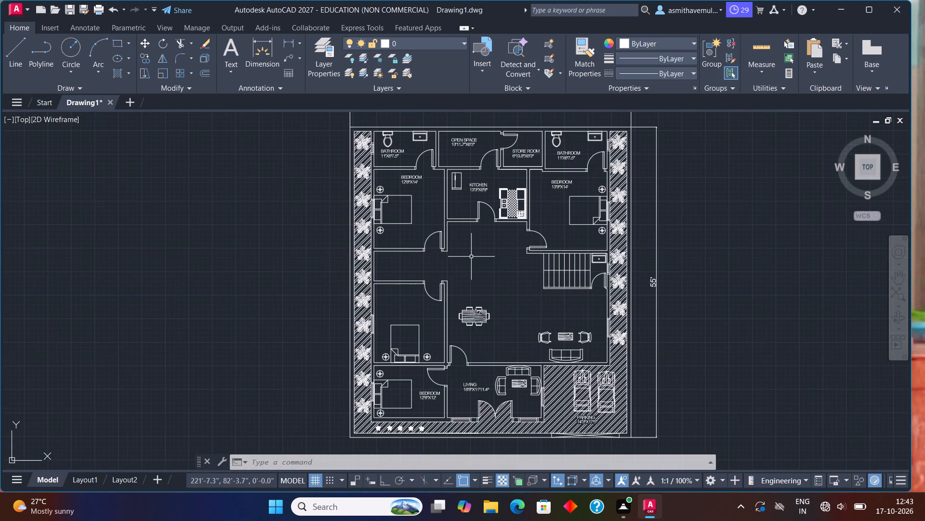
key(ctrl+2)
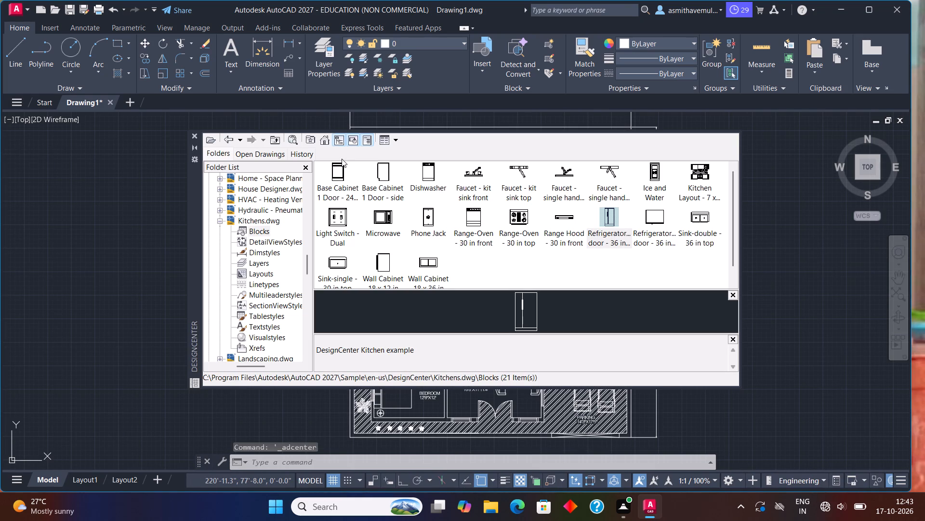
click(326, 137)
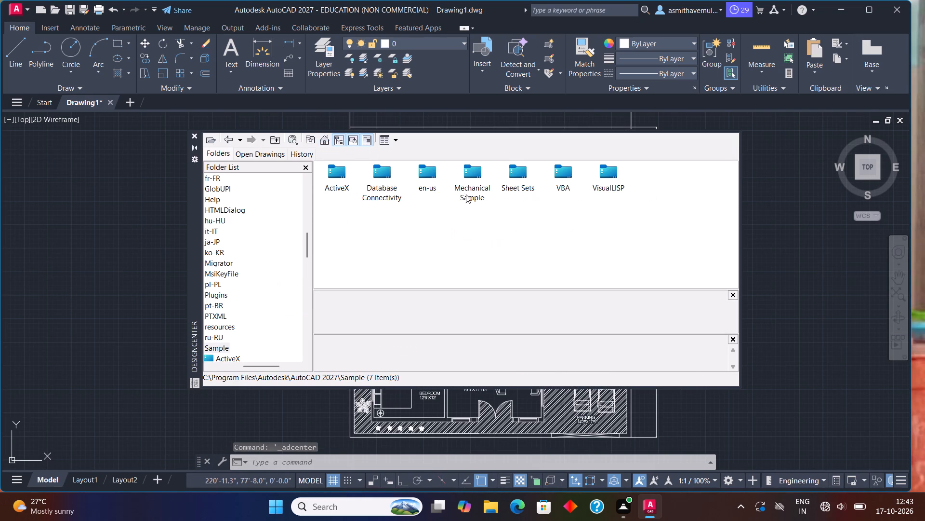
double_click(426, 173)
double_click(330, 171)
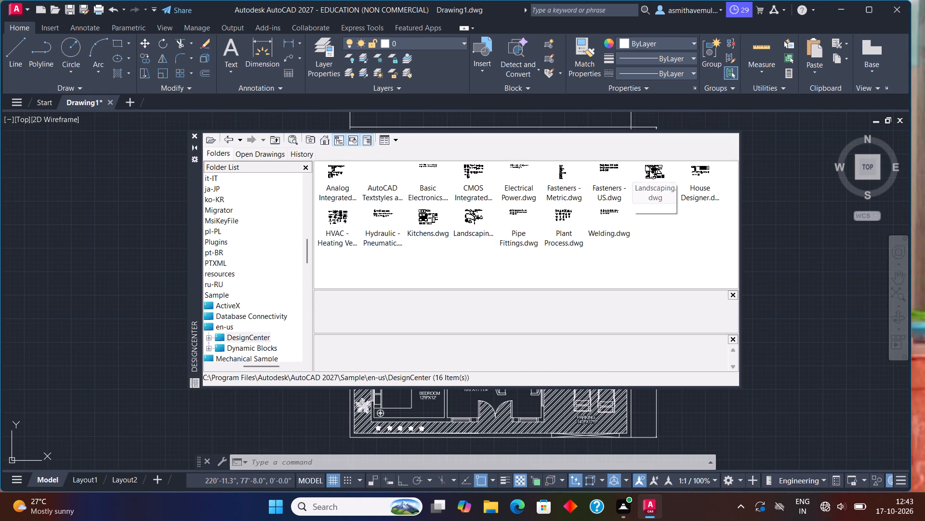
double_click(649, 170)
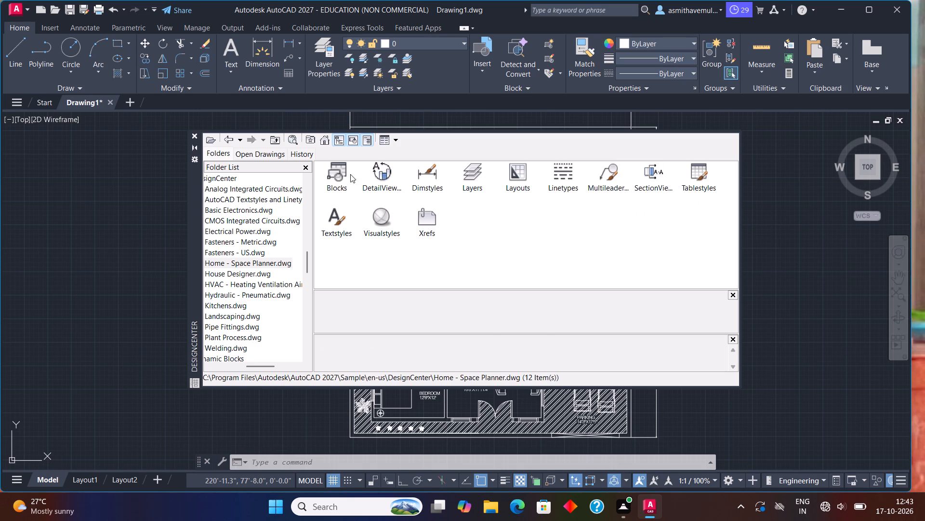
triple_click(340, 173)
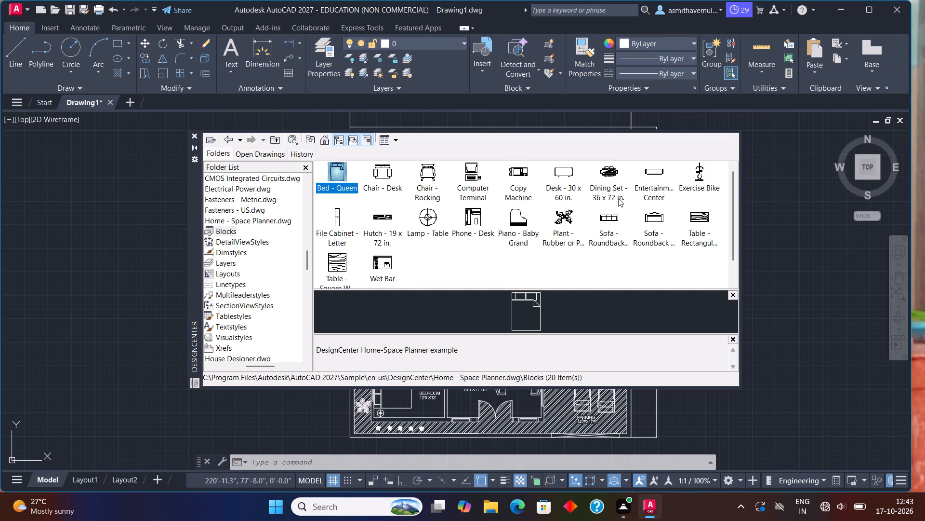
drag(554, 173, 242, 184)
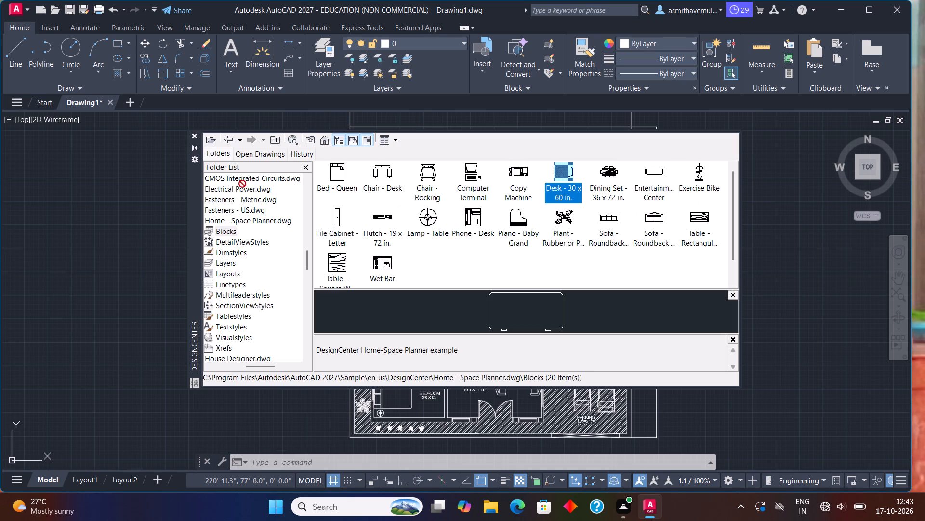
drag(242, 184, 125, 173)
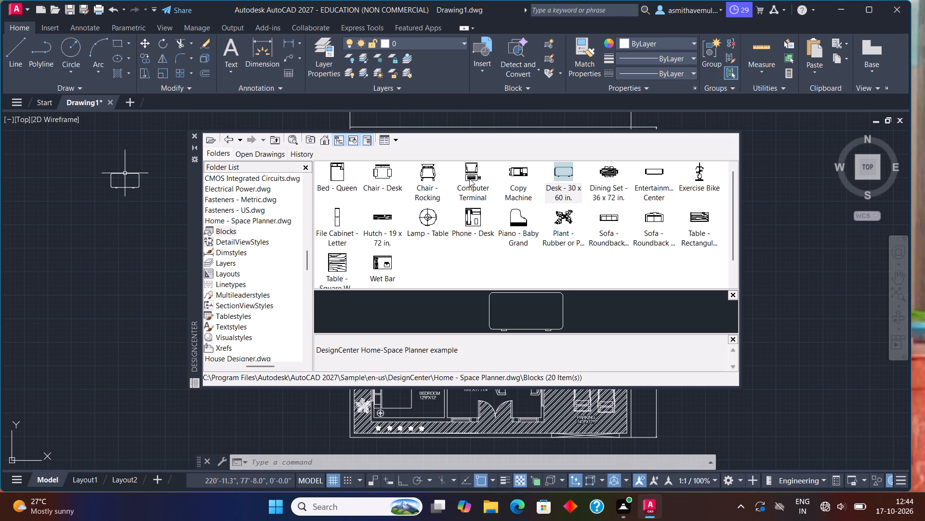
Insert the "Computer Terminal" block from Home - Space Planner.dwg just east of the new desk and close DesignCenter.
drag(472, 178, 161, 171)
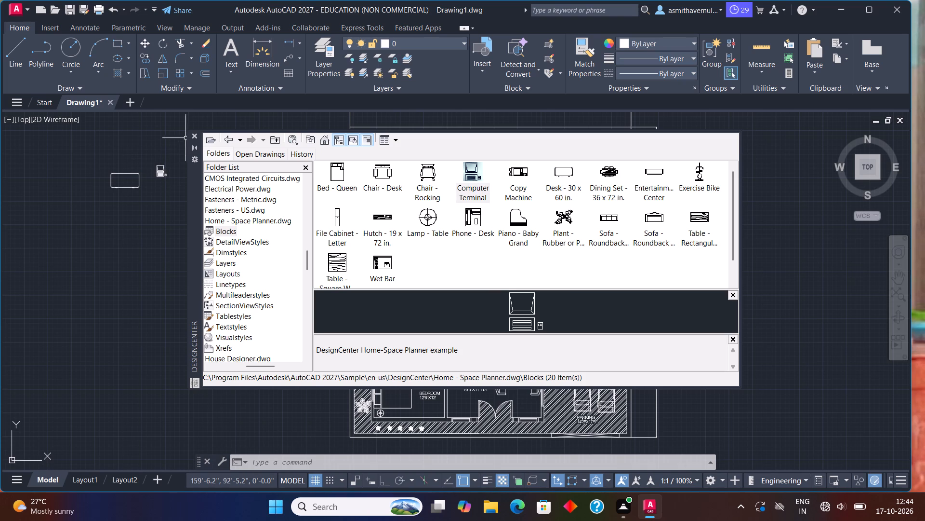
click(191, 134)
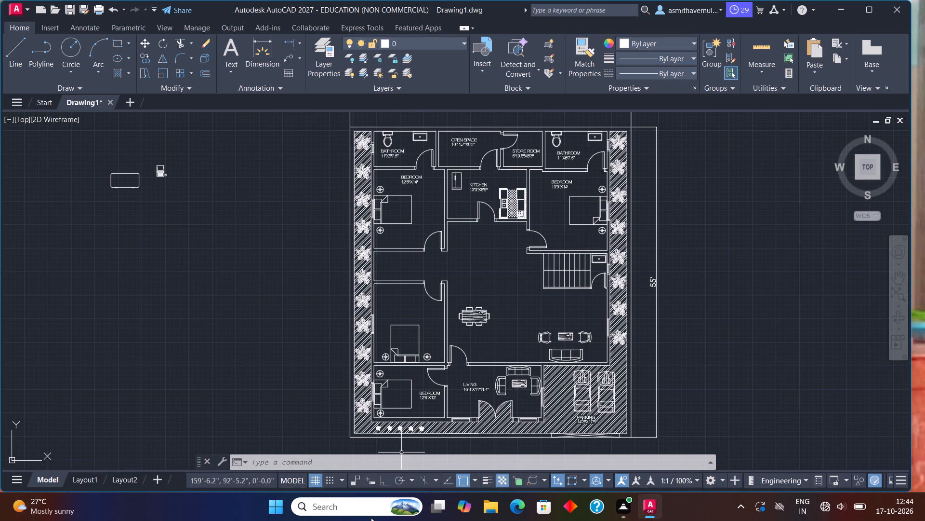
Move the BEDROOM 12'6"X12' label in the southwest bedroom northwest into the clear space above the bed.
middle_drag(269, 343, 304, 346)
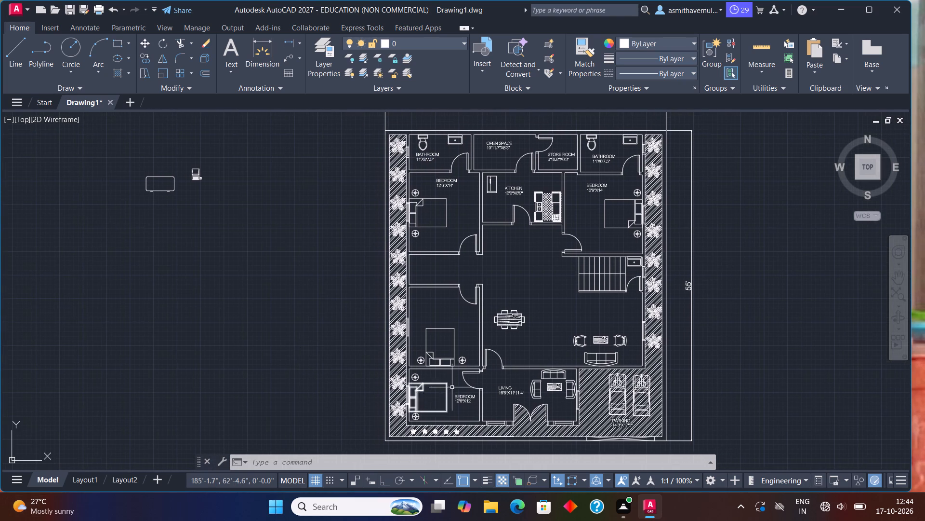
scroll(475, 389, up, 2)
middle_drag(476, 388, 481, 305)
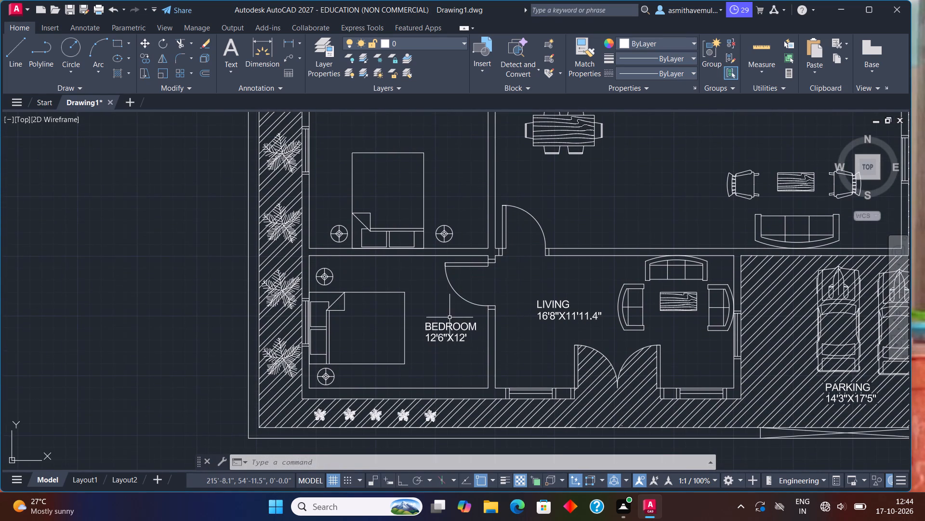
drag(449, 317, 448, 367)
key(m)
key(Return)
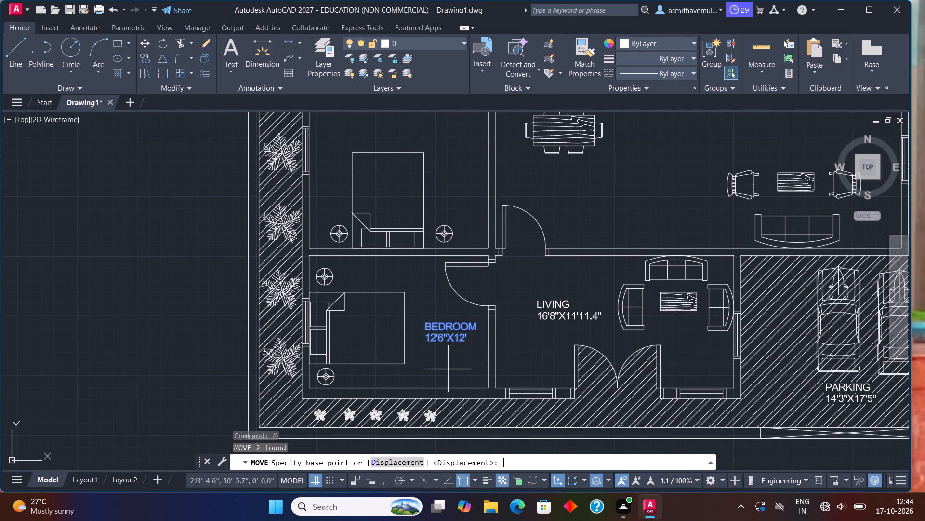
click(449, 332)
scroll(357, 283, up, 1)
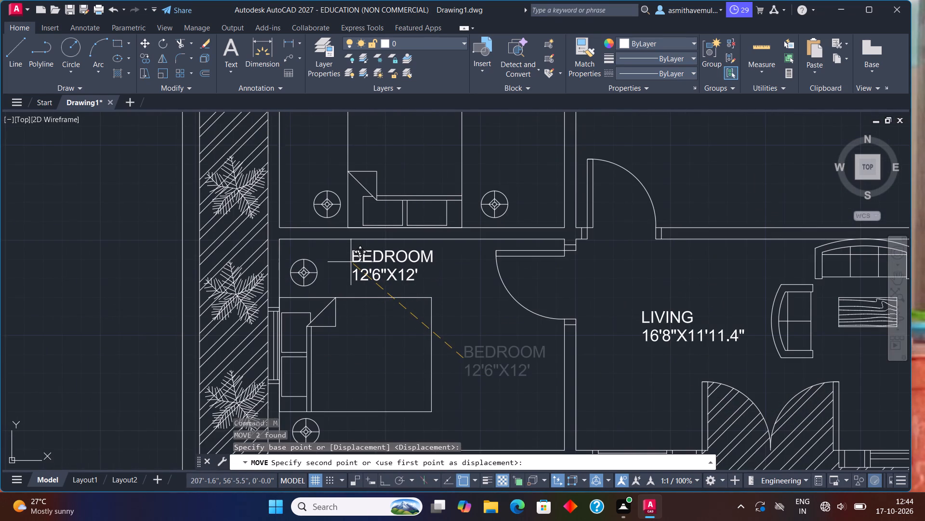
click(351, 260)
Move the desk into the unlabelled bedroom north of the 12'6"X12' bedroom, with its north edge against the room's north wall.
scroll(194, 269, down, 3)
middle_drag(185, 267, 187, 266)
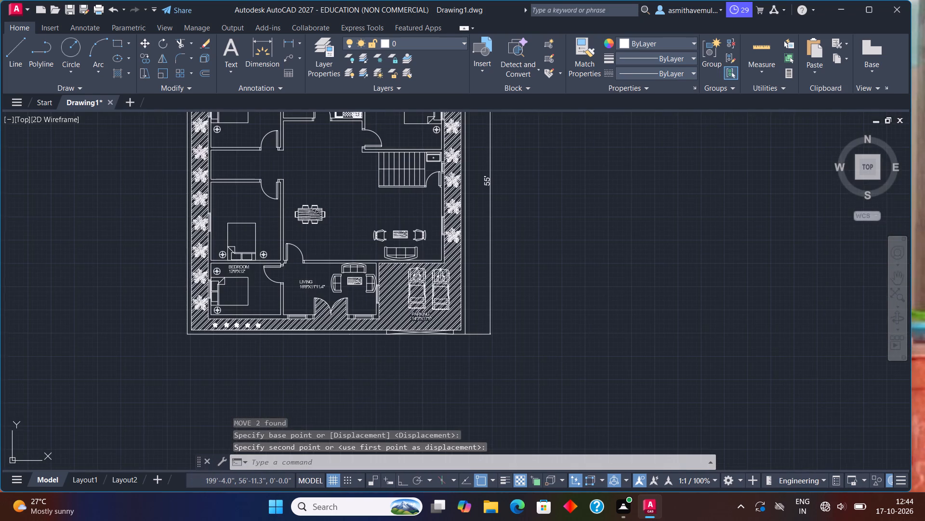
middle_drag(187, 266, 421, 335)
middle_drag(238, 222, 255, 264)
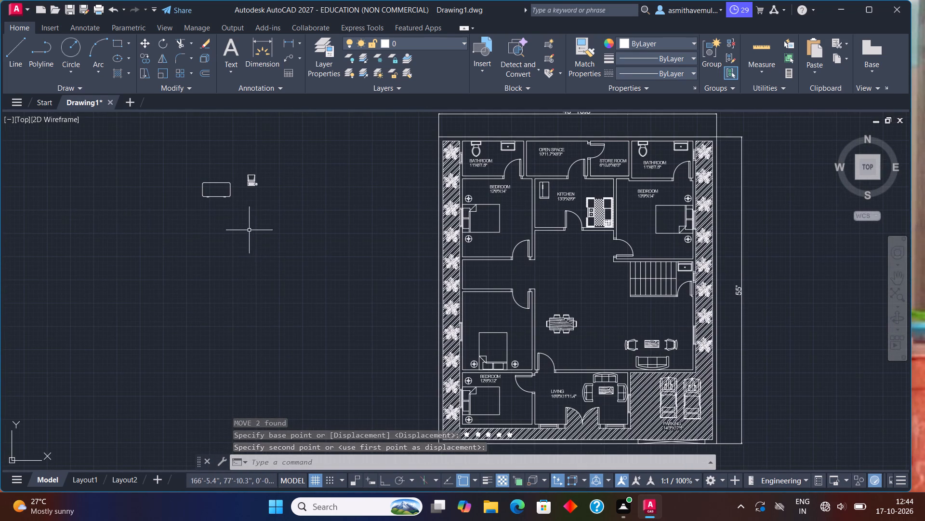
drag(226, 166, 196, 270)
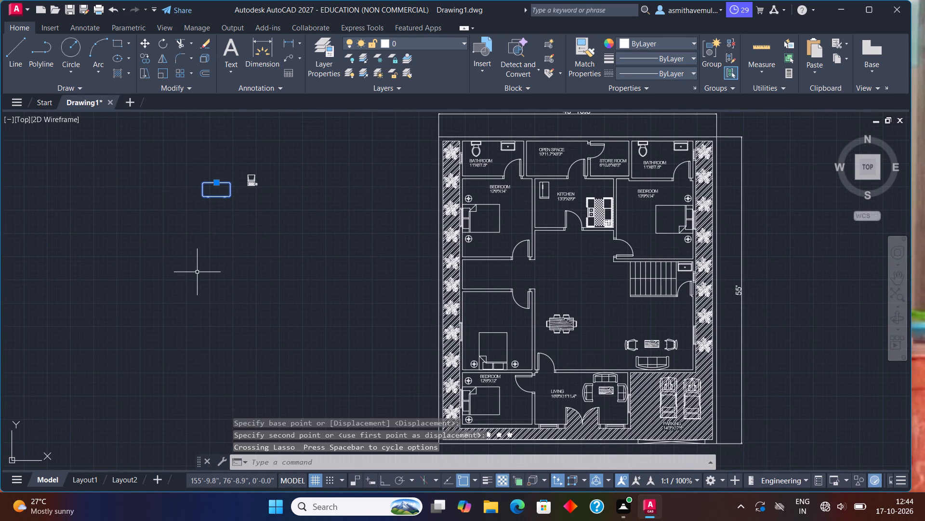
key(m)
key(Return)
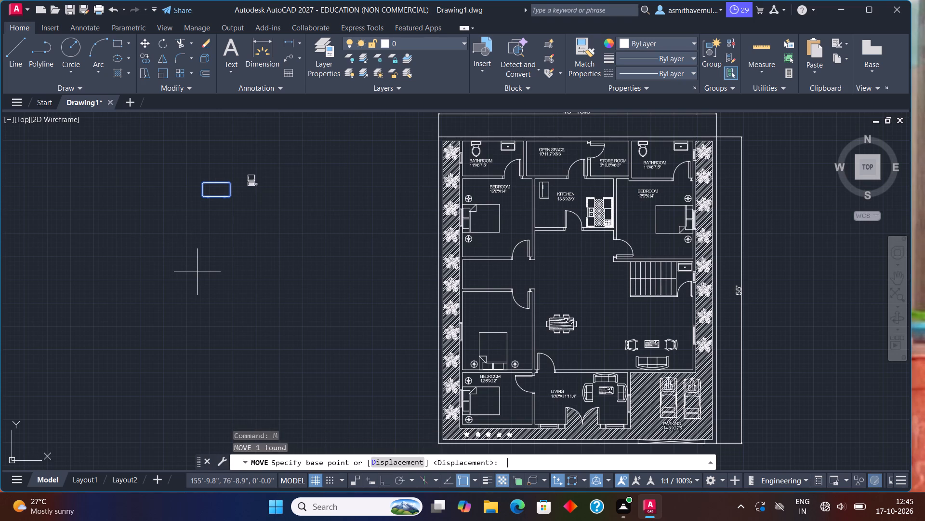
click(212, 183)
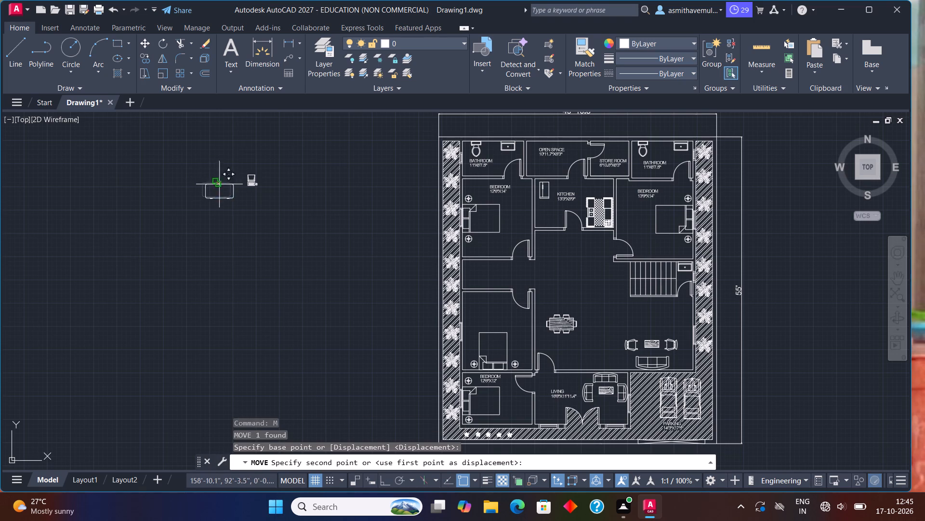
scroll(505, 325, up, 1)
scroll(475, 279, up, 2)
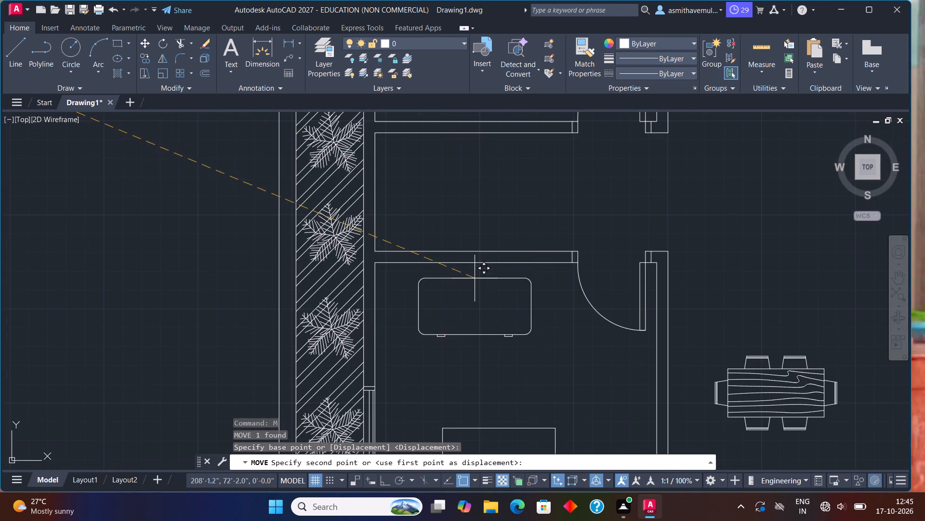
scroll(477, 270, up, 2)
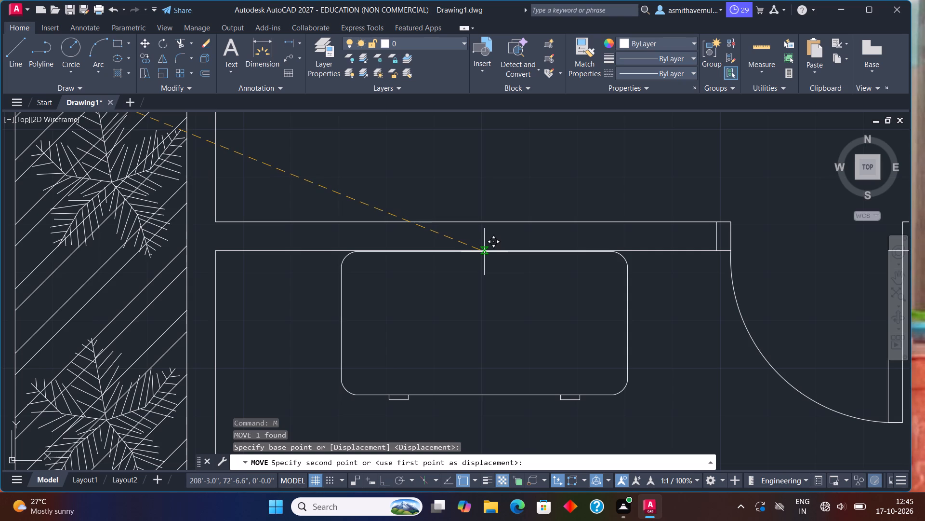
scroll(484, 252, up, 2)
click(485, 248)
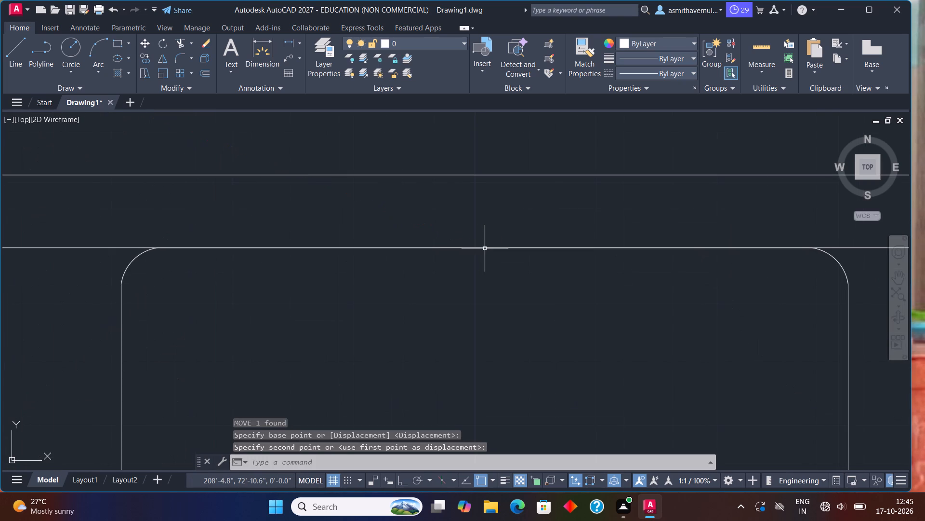
Move the computer terminal onto the bedroom desk, aligning the keyboard's south edge with the desk's south edge.
scroll(427, 267, down, 8)
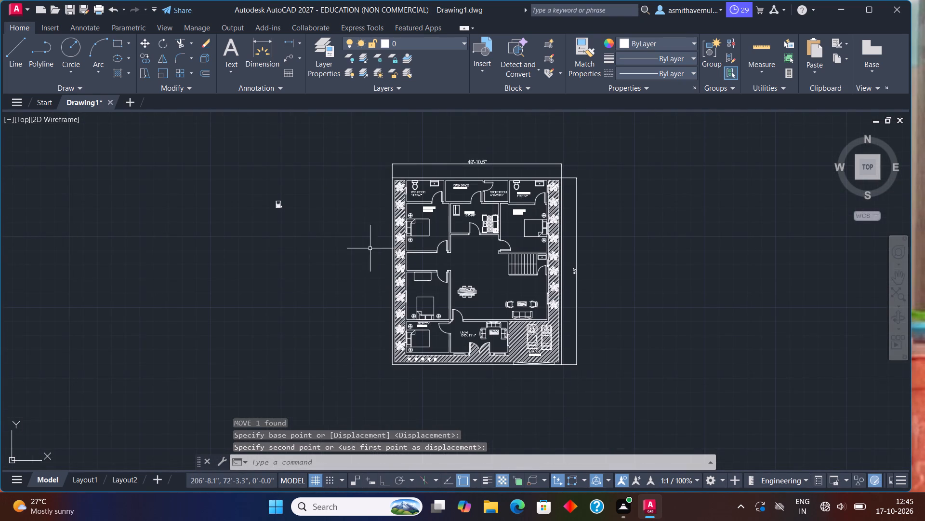
click(277, 207)
key(m)
key(Return)
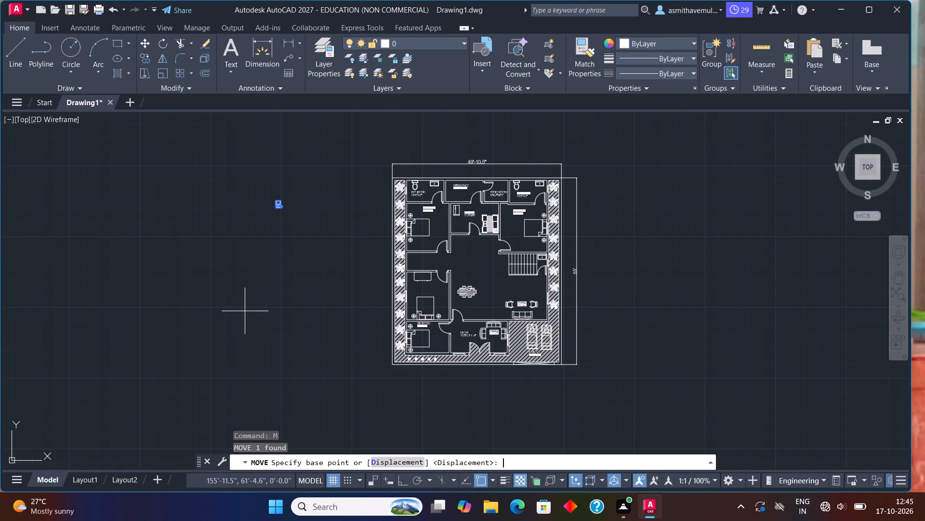
scroll(277, 238, up, 2)
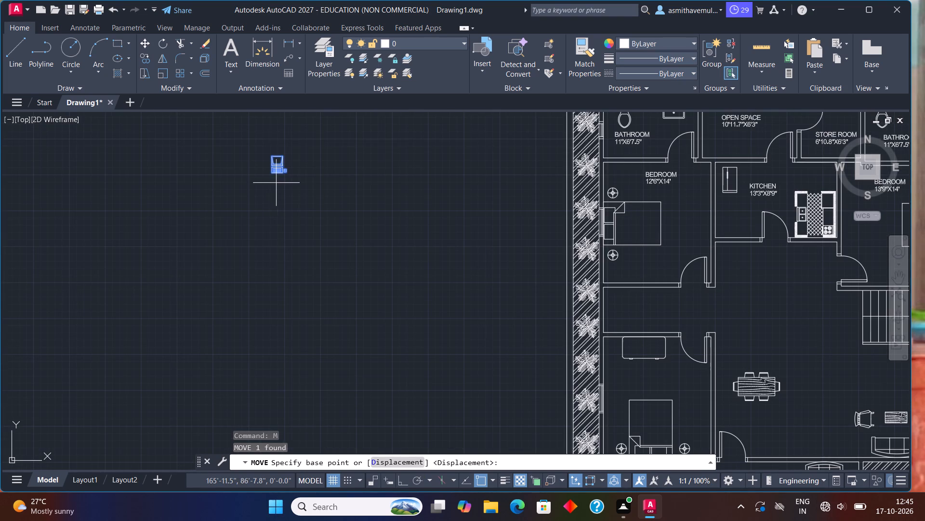
click(276, 173)
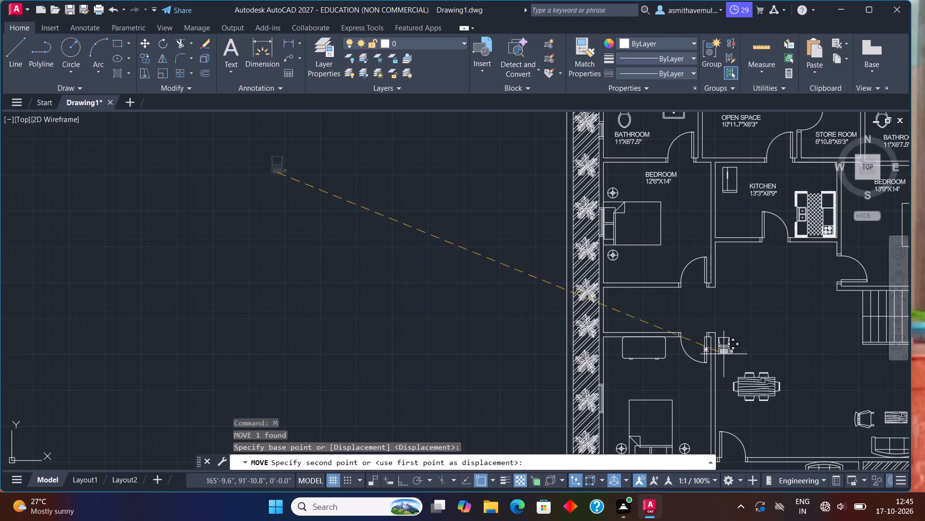
middle_drag(717, 351, 583, 223)
scroll(506, 252, up, 2)
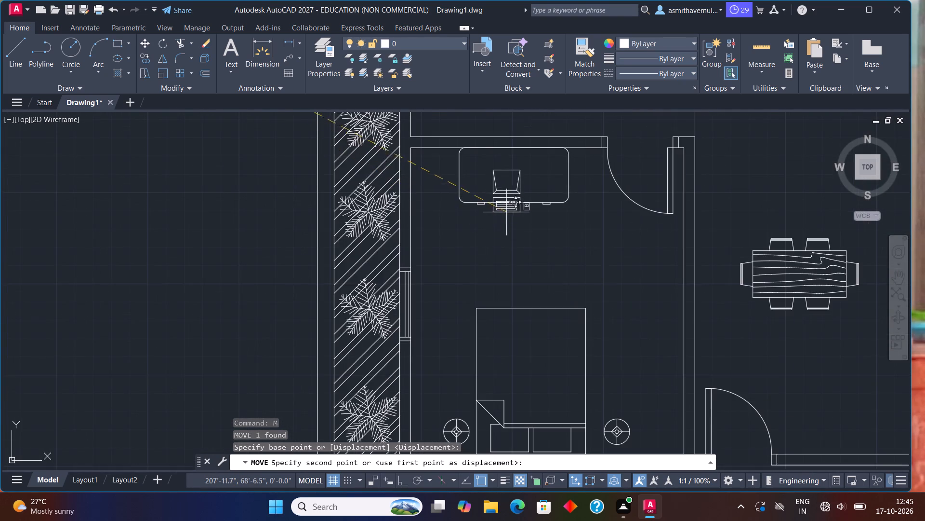
scroll(507, 211, up, 3)
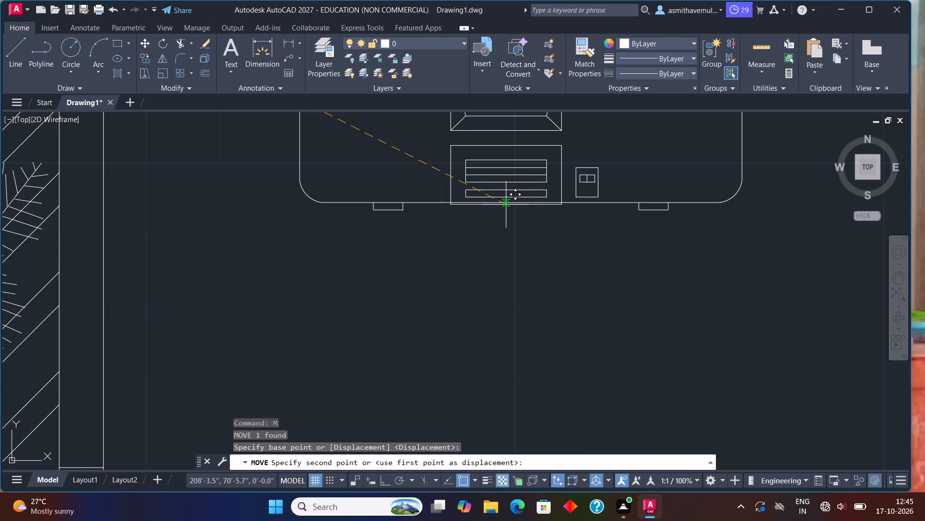
click(506, 203)
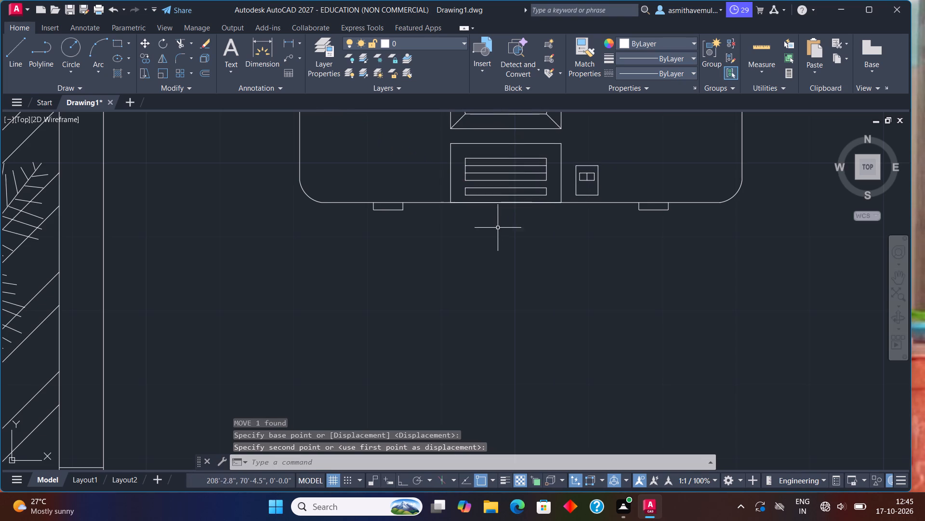
Move the desk a short distance east along the bedroom's north wall, leaving the computer terminal in place.
scroll(492, 241, down, 2)
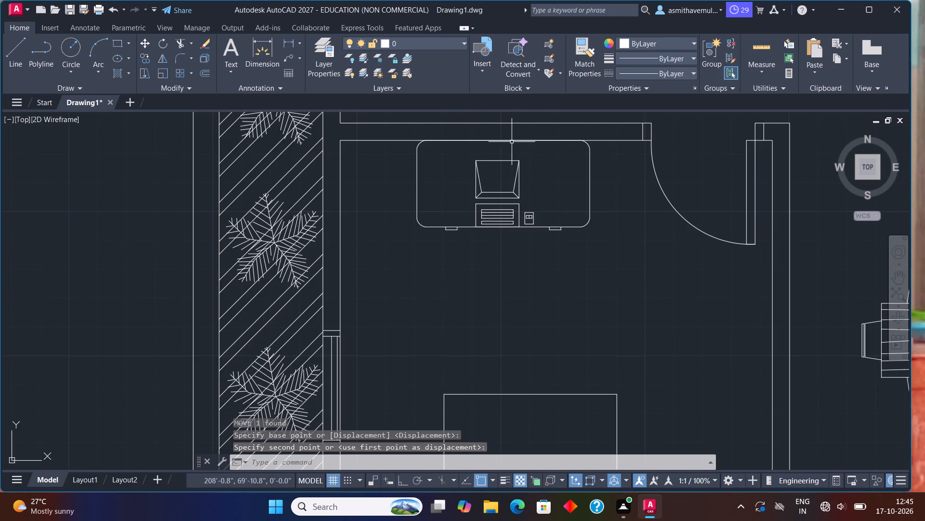
click(515, 139)
key(m)
key(Return)
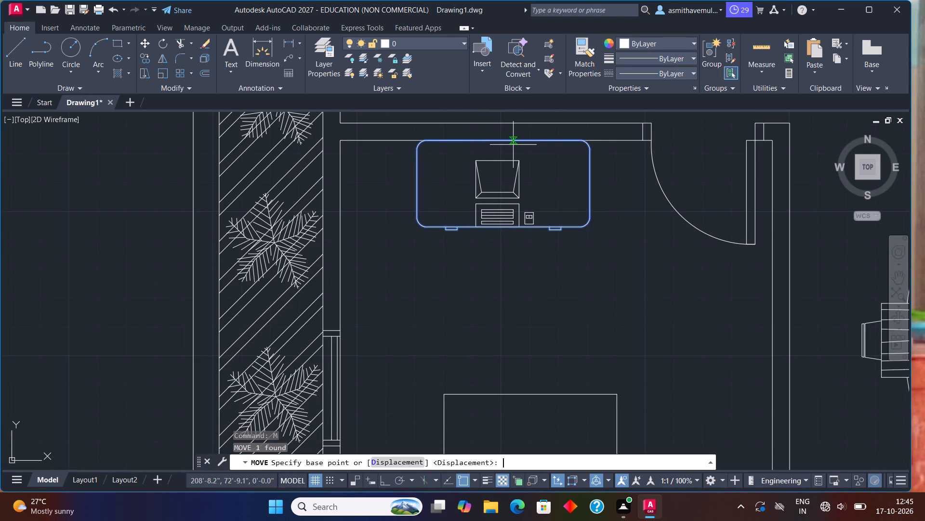
click(498, 140)
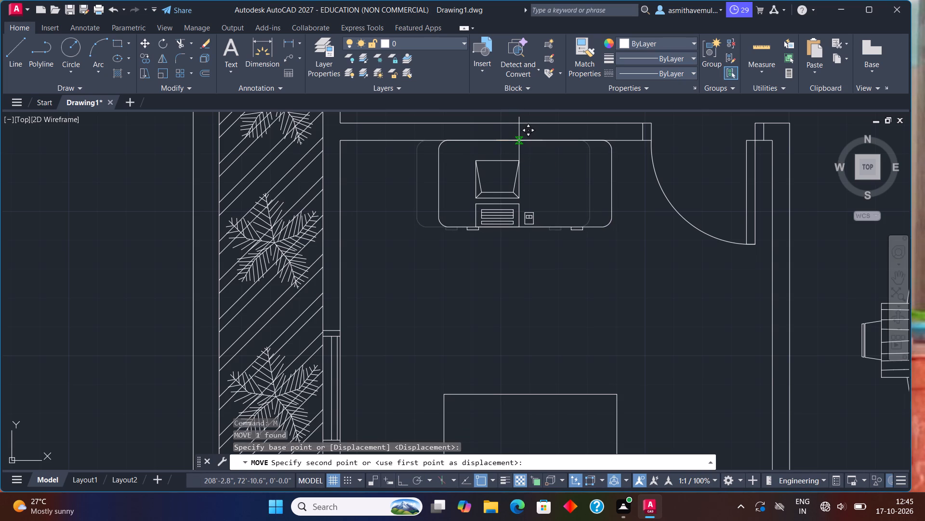
click(519, 140)
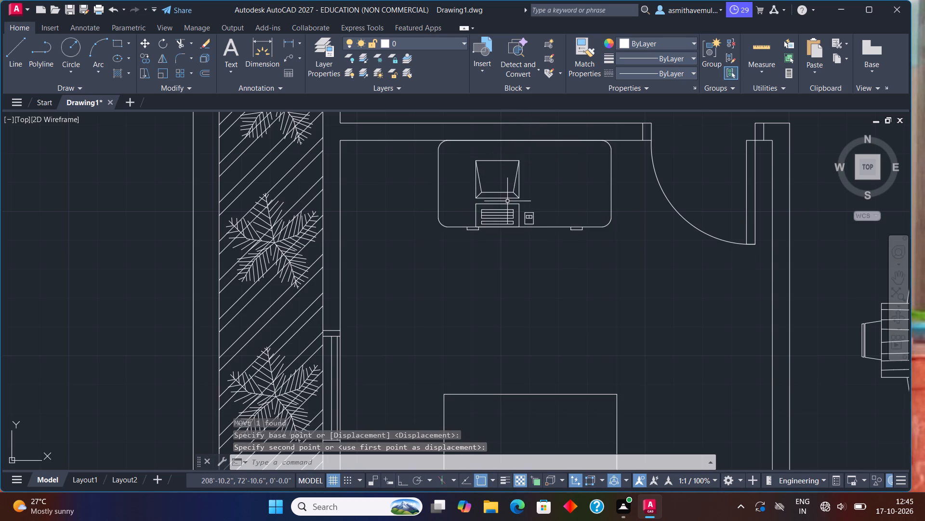
Scale the bedroom desk down slightly about a point on its north edge, keeping that edge against the north wall.
click(519, 140)
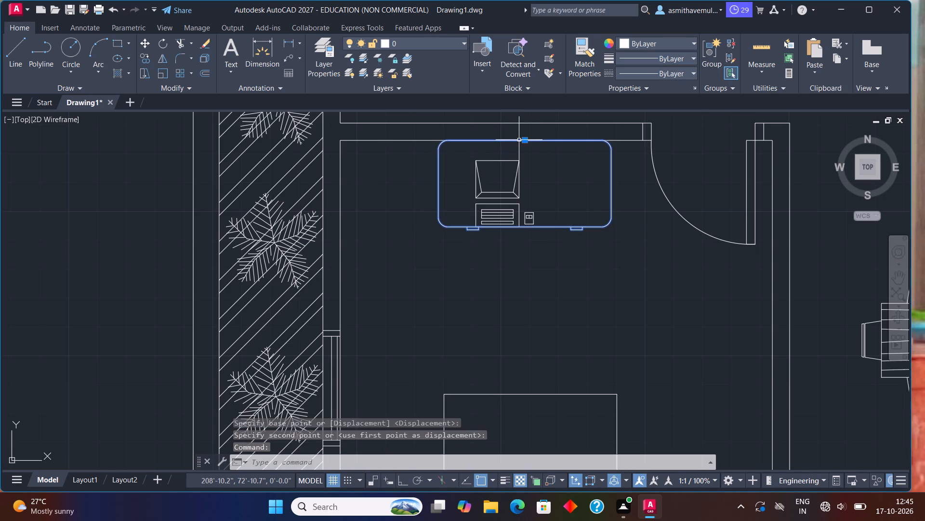
text(SCALE)
key(Return)
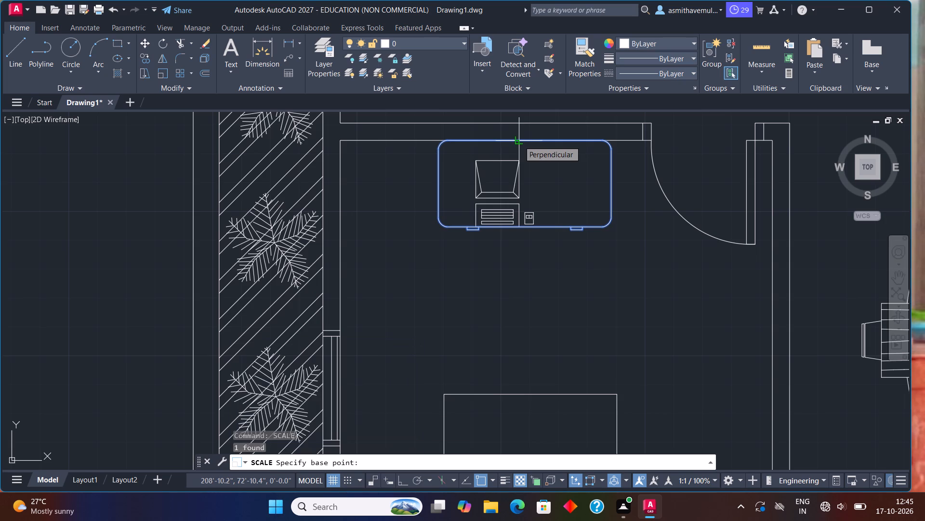
middle_drag(519, 141, 507, 203)
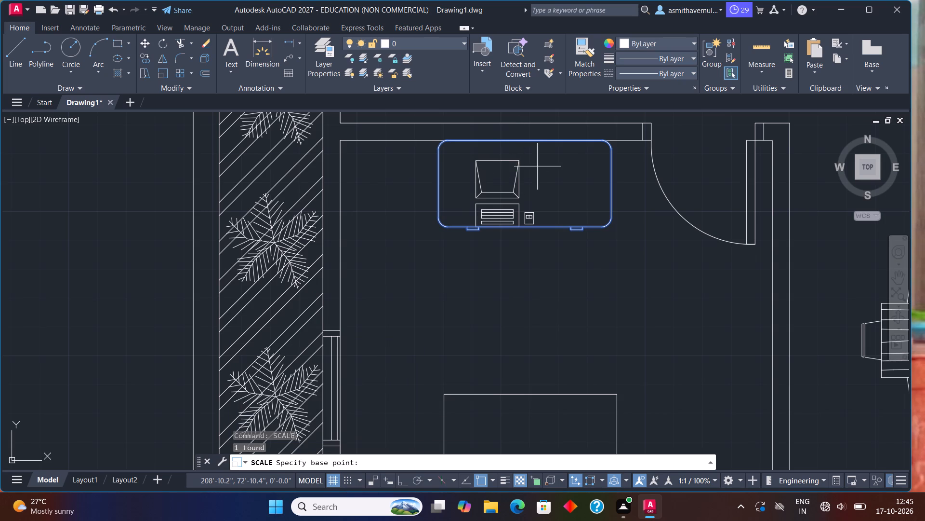
middle_drag(539, 166, 511, 234)
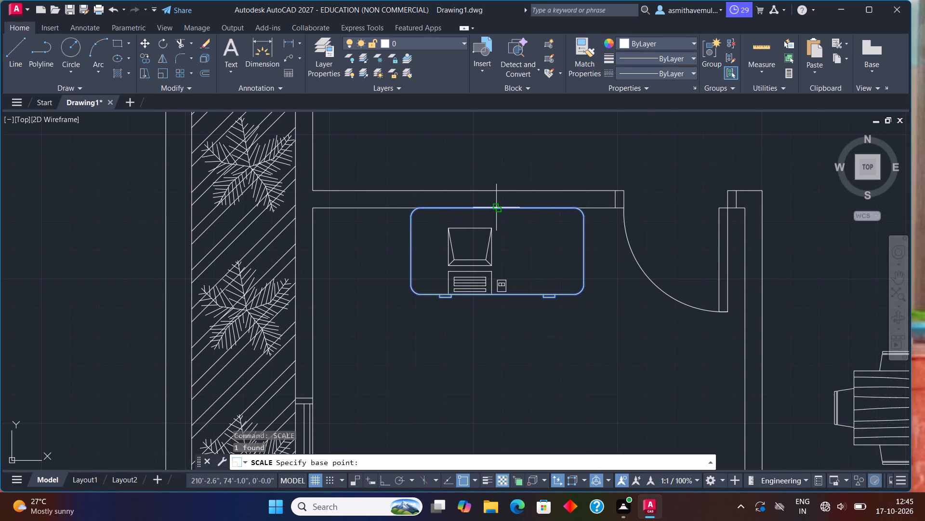
click(491, 207)
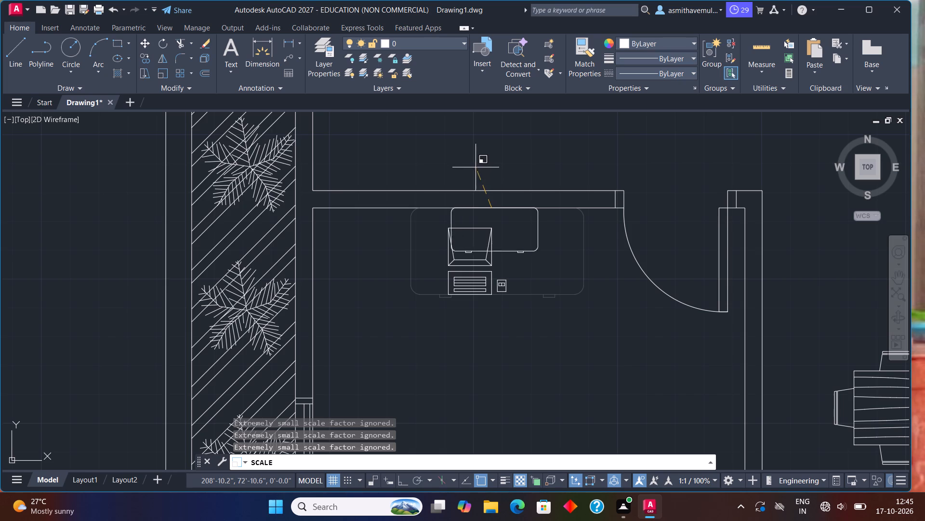
click(443, 150)
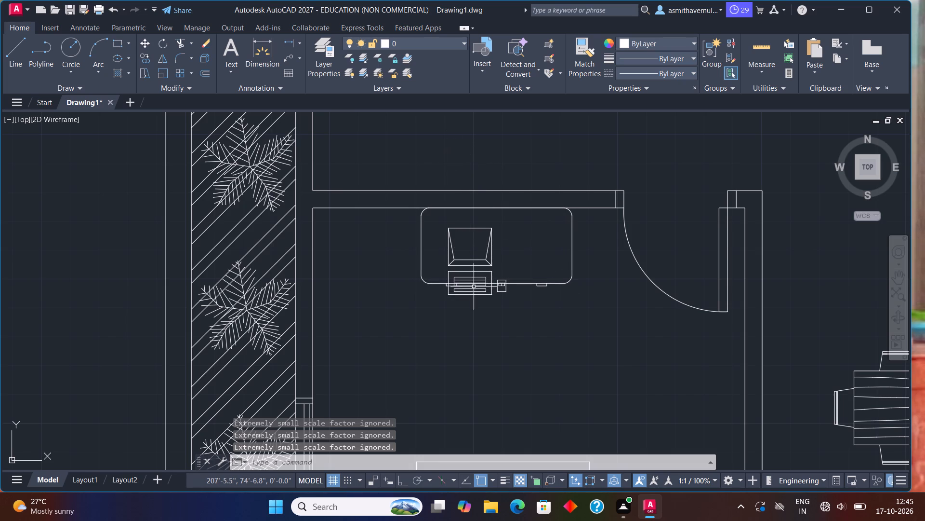
Move the computer terminal northeast onto the resized desk, aligning the keyboard's south edge with the desk's south edge.
click(470, 294)
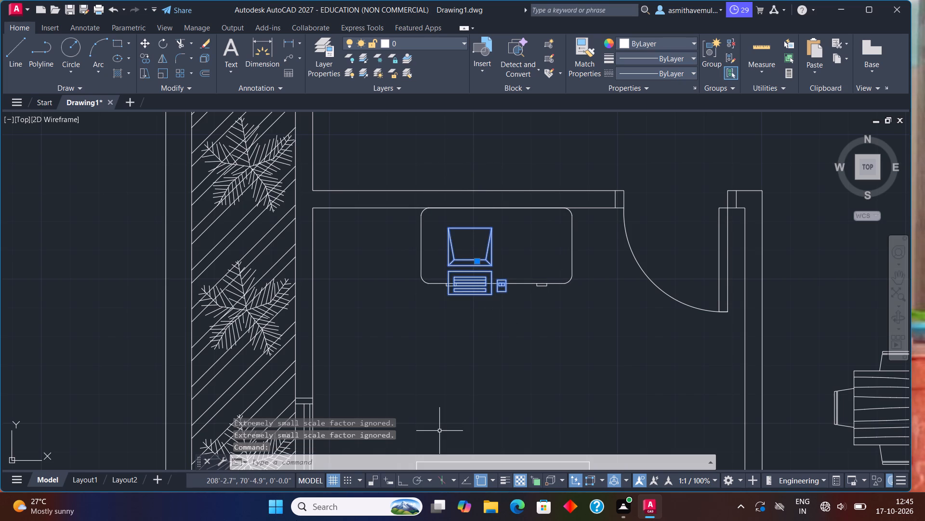
key(m)
key(Return)
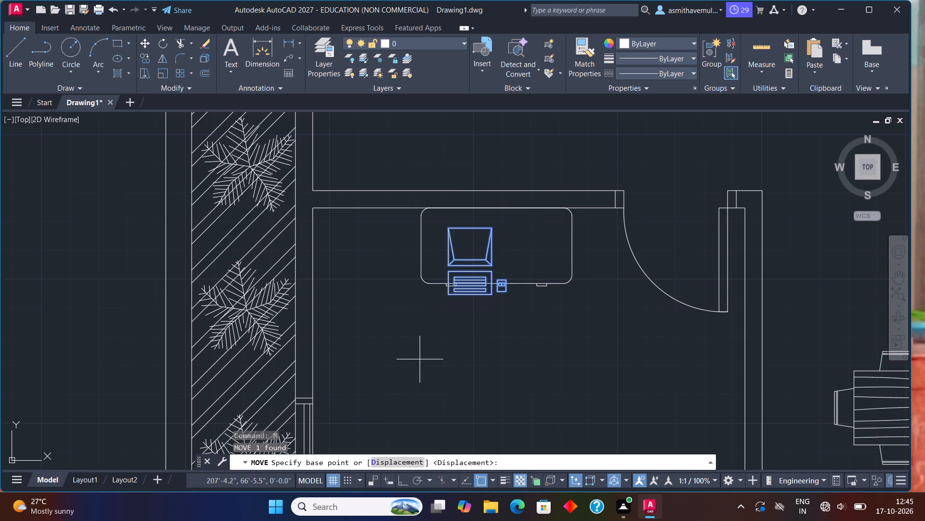
click(471, 297)
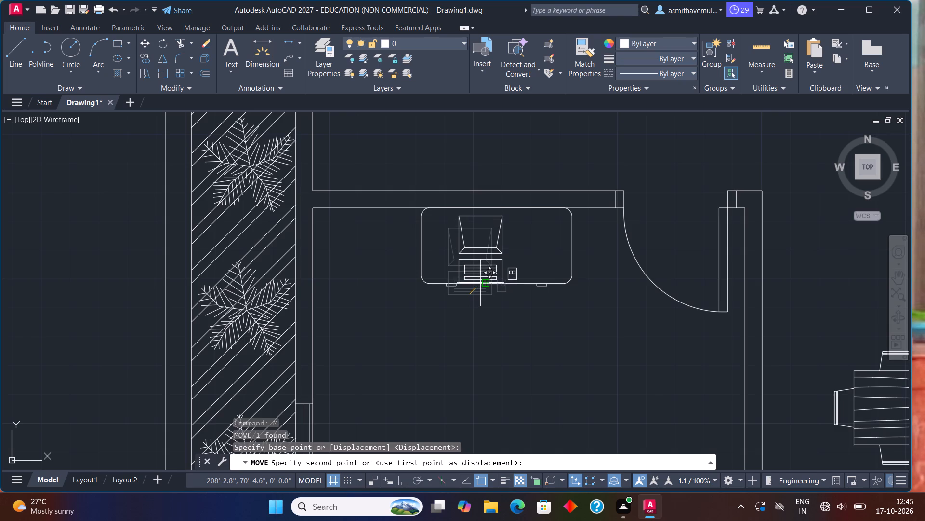
scroll(480, 283, up, 2)
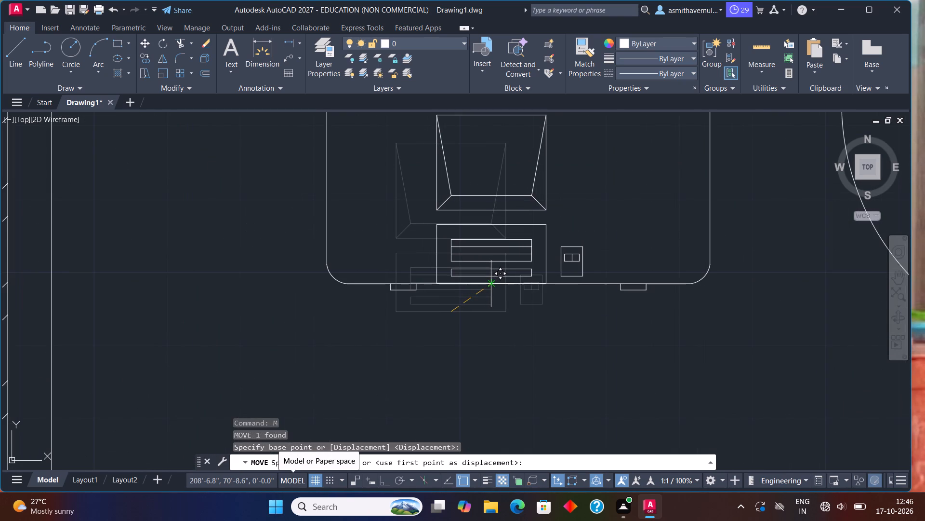
scroll(513, 285, up, 1)
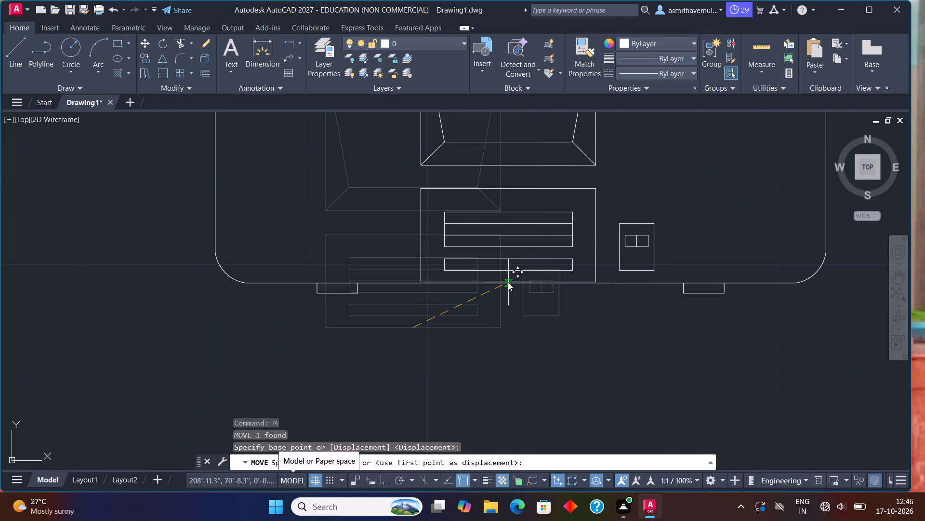
scroll(508, 282, up, 2)
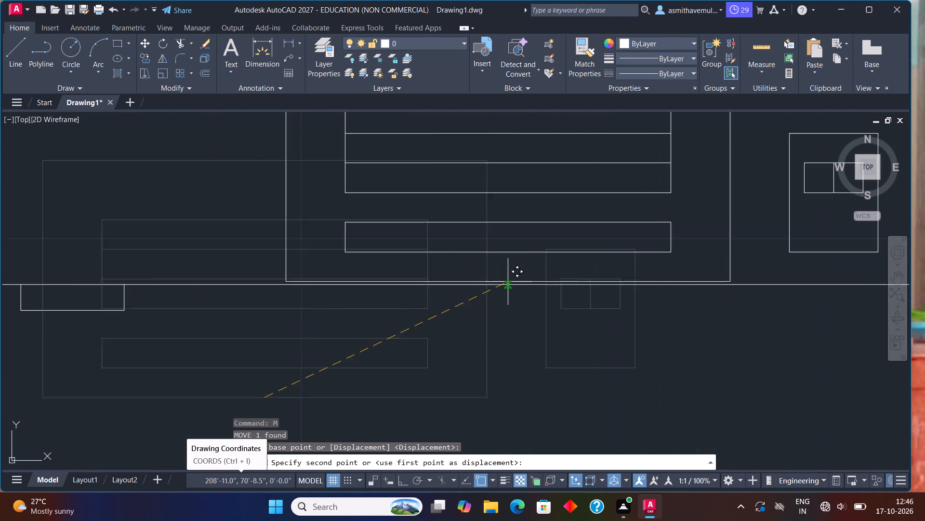
scroll(508, 282, up, 1)
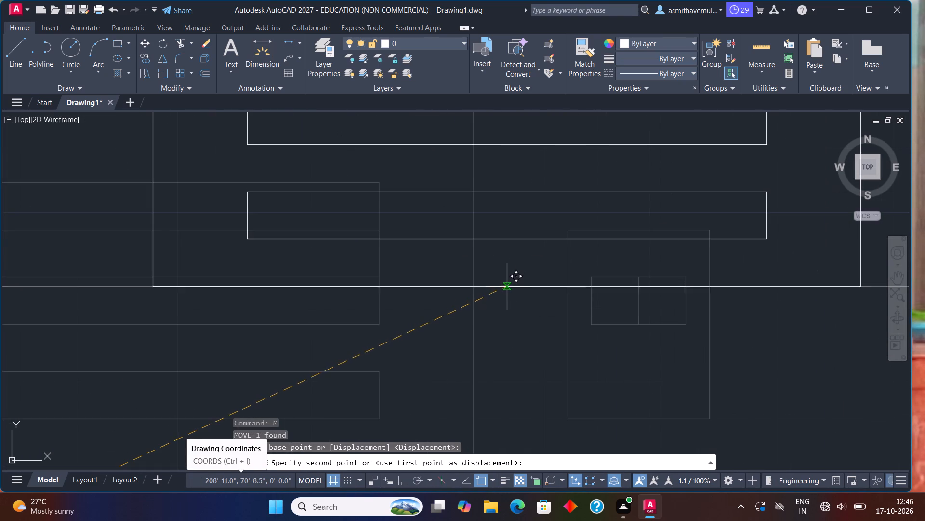
click(507, 287)
Copy the desk with its computer terminal to two separate spots in the empty space west of the floor plan.
scroll(507, 287, down, 5)
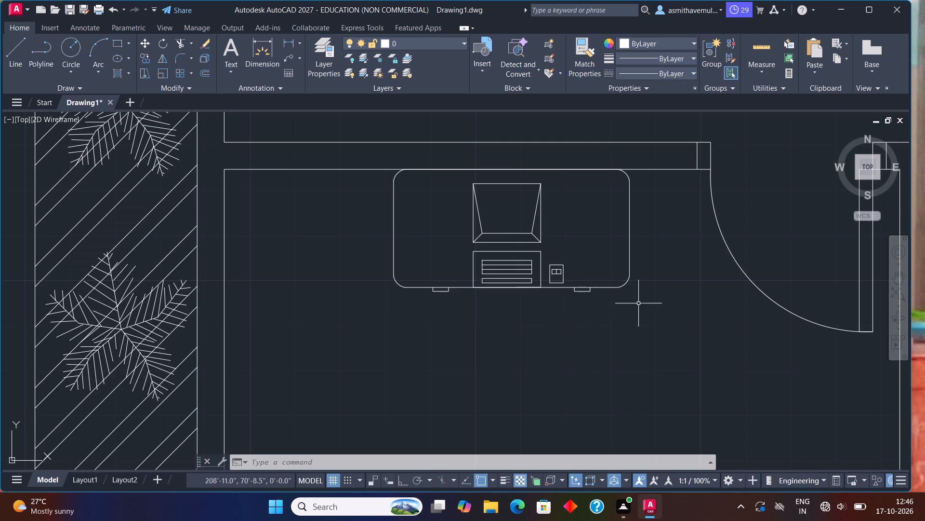
drag(656, 271, 394, 333)
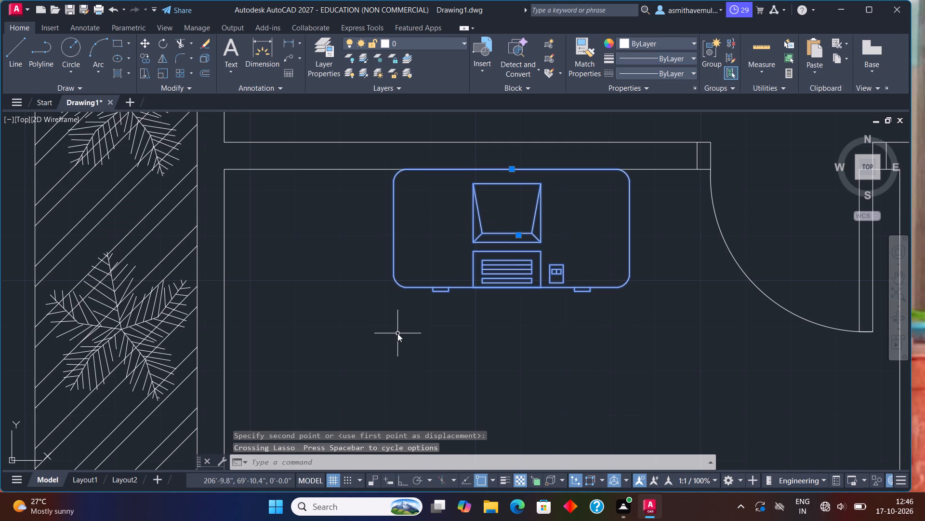
text(COPY)
key(Return)
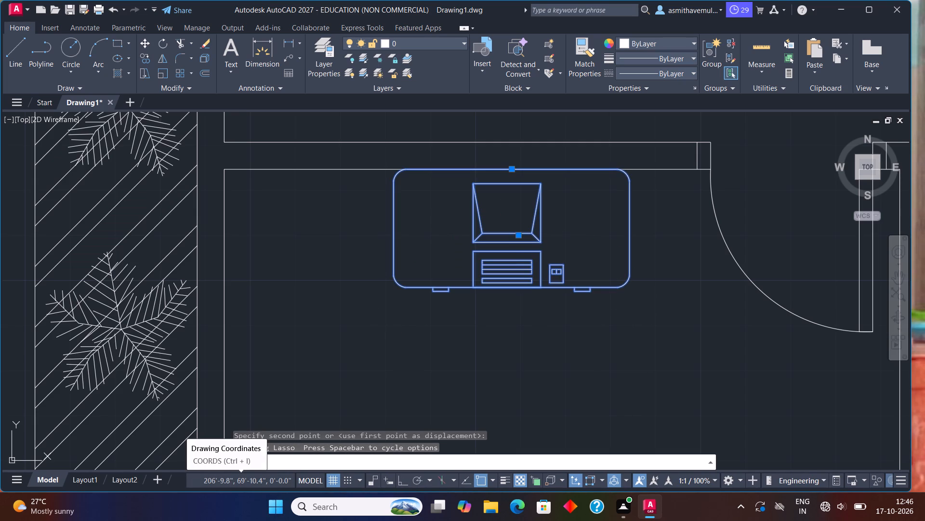
click(506, 290)
scroll(312, 319, down, 5)
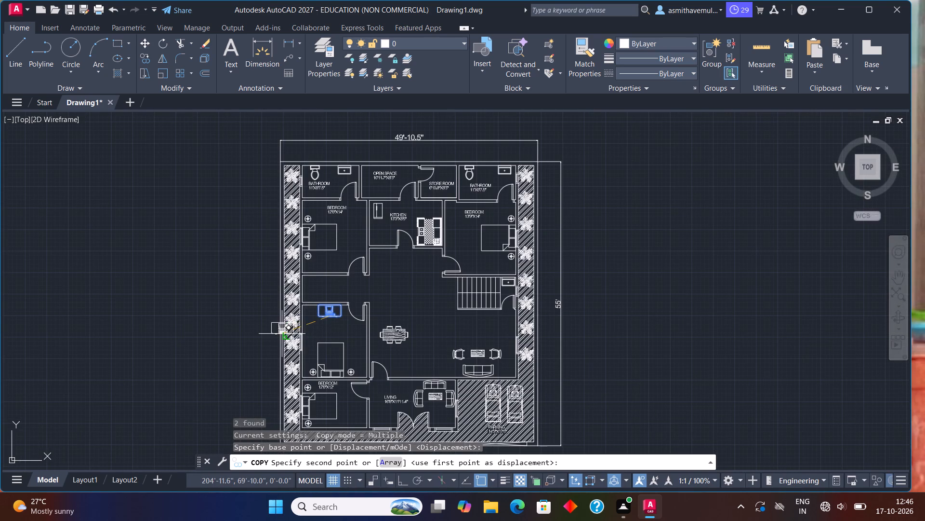
middle_drag(282, 334, 468, 345)
click(331, 279)
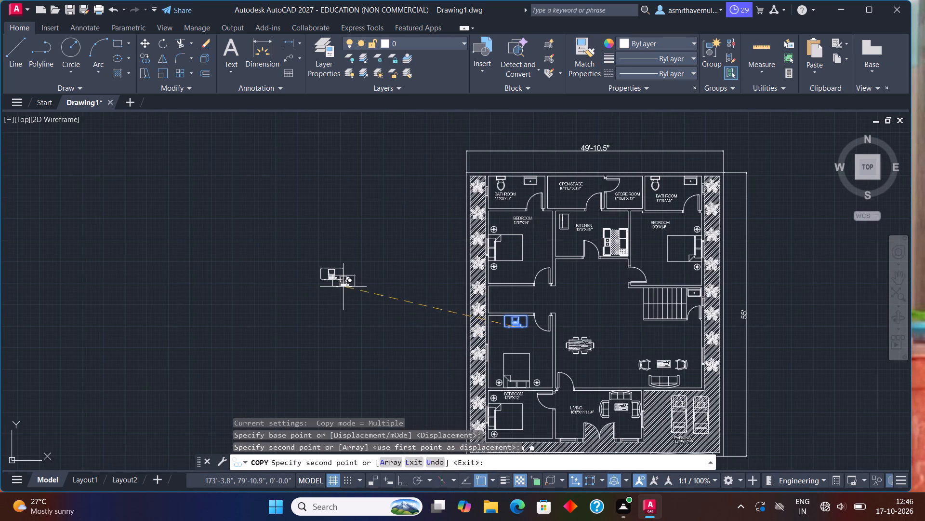
click(377, 317)
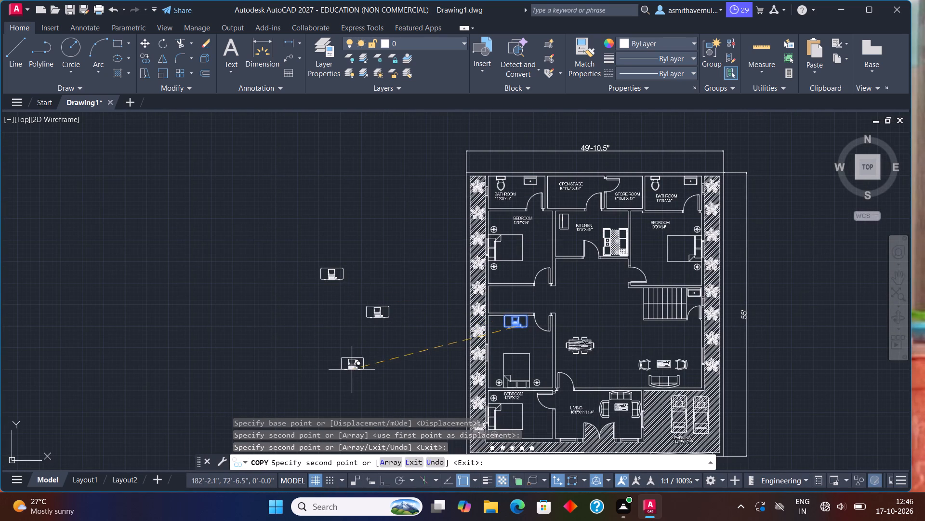
key(Escape)
Rotate the southeastern of the two spare desk-and-computer copies by 270°, so its monitor side faces east.
drag(394, 289, 366, 387)
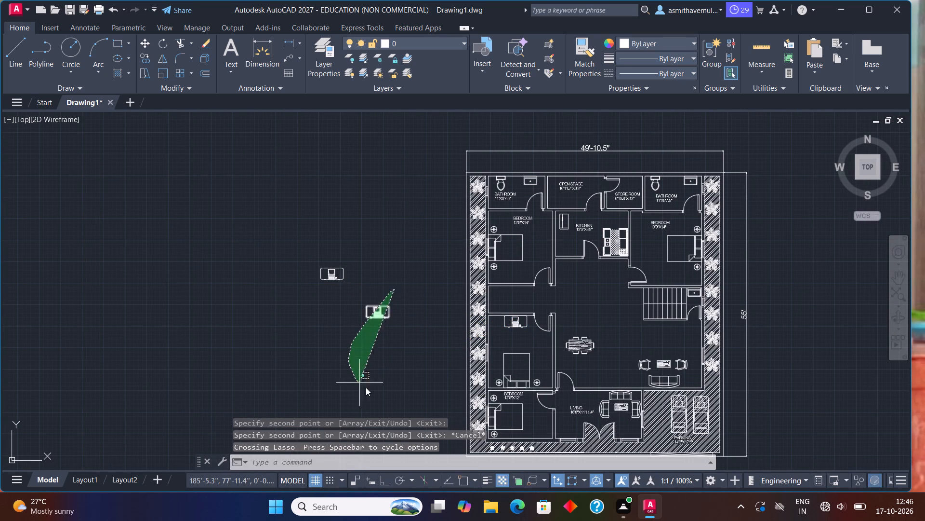
drag(366, 387, 379, 388)
text(RO)
key(Return)
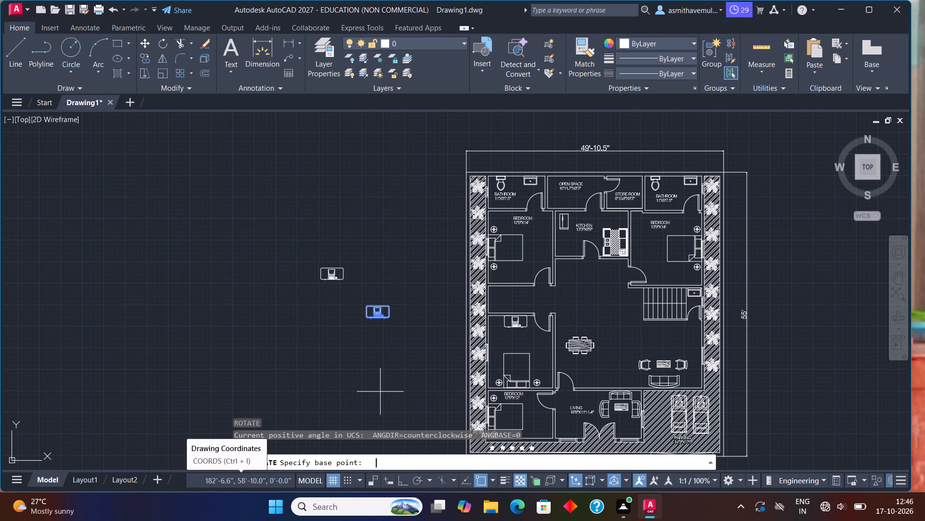
click(379, 308)
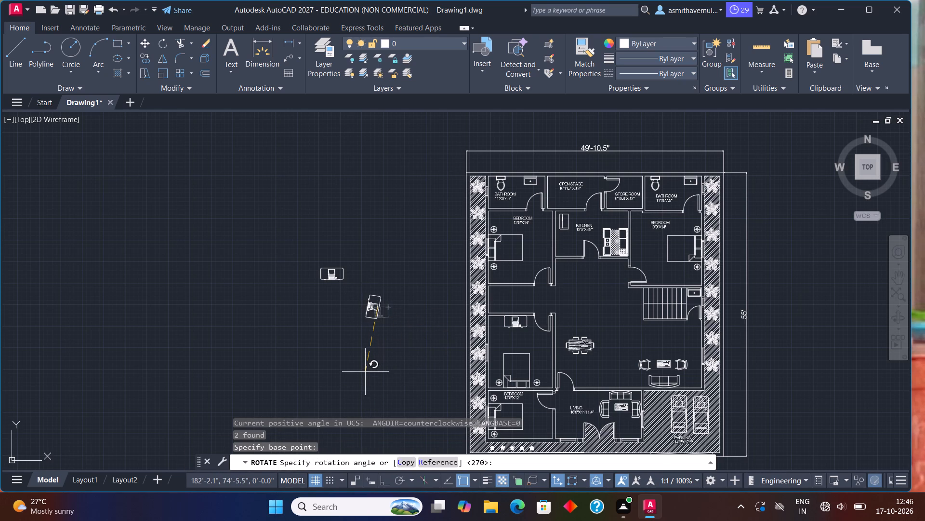
key(F8)
scroll(372, 356, up, 1)
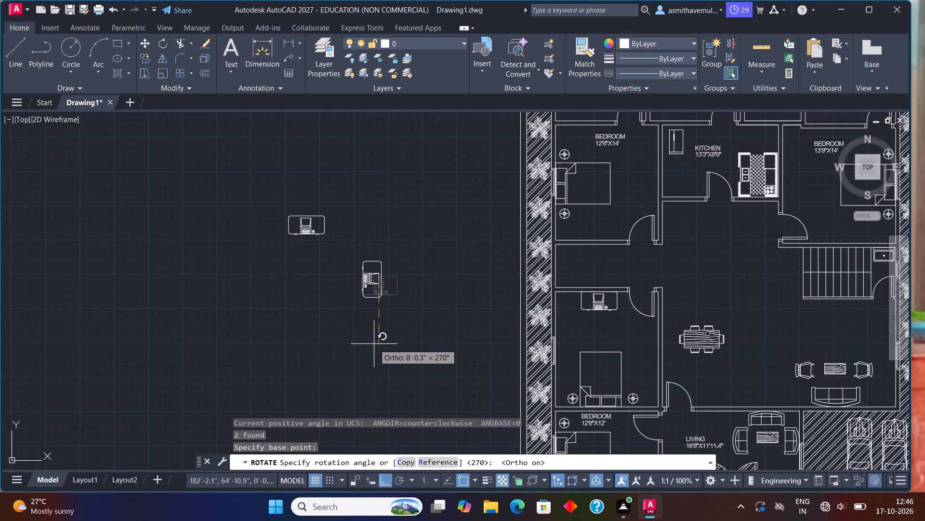
scroll(380, 327, up, 2)
click(385, 298)
Copy the rotated desk and computer into the BEDROOM 12'6"X14', with the desk's monitor side against the east wall, north of the door.
drag(408, 220, 362, 217)
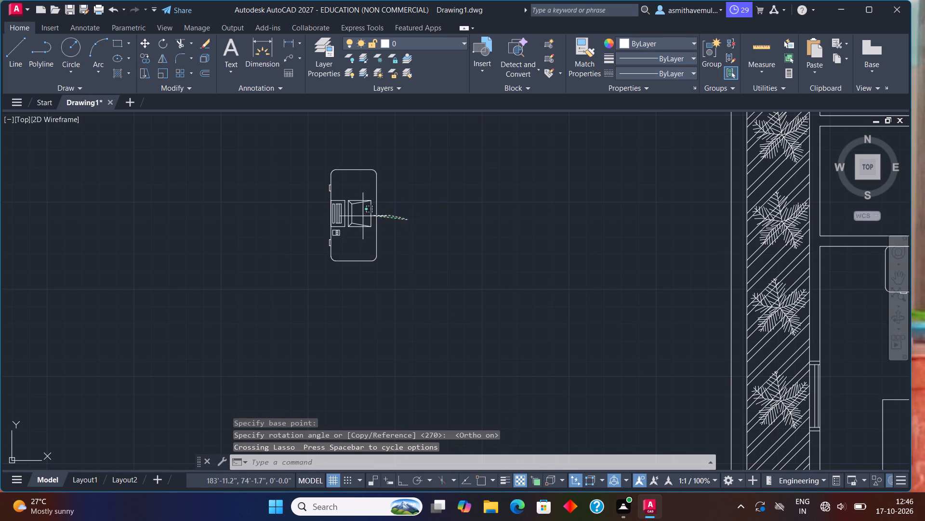
drag(362, 217, 280, 279)
text(COPY)
key(Return)
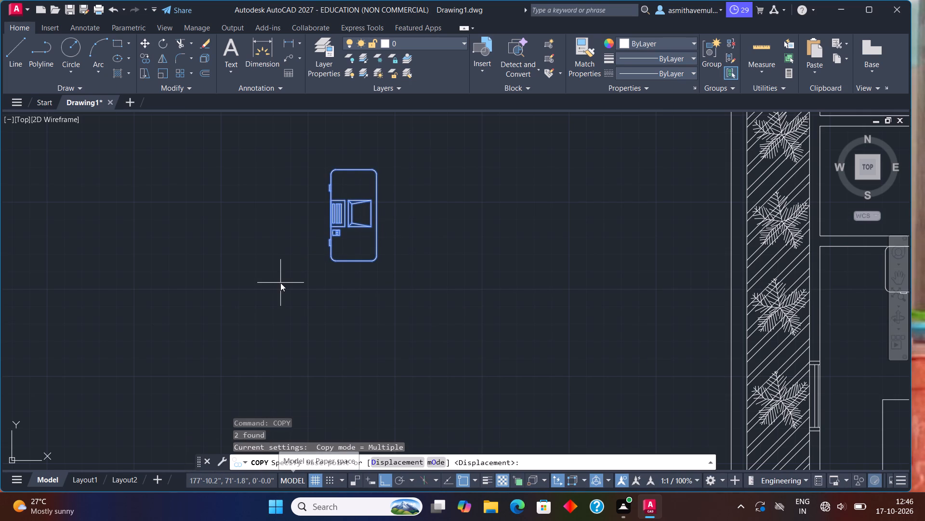
key(F8)
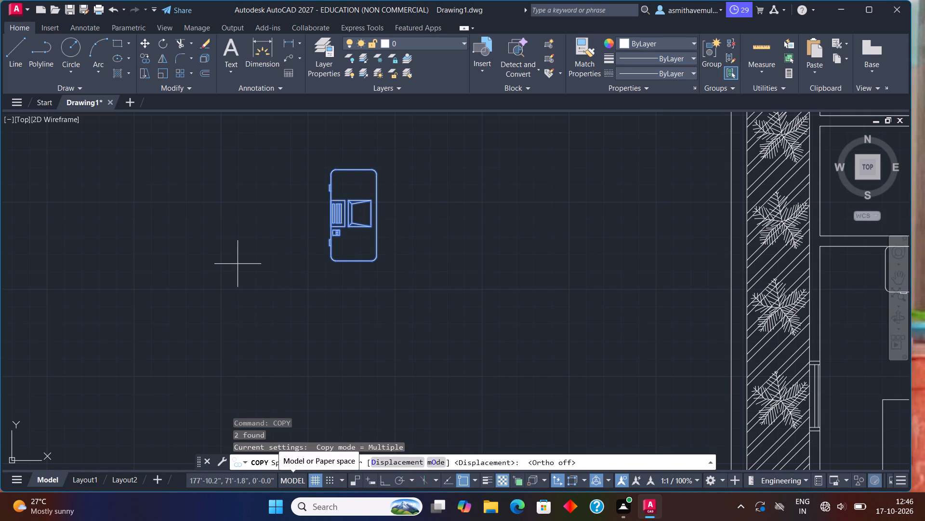
drag(377, 211, 392, 217)
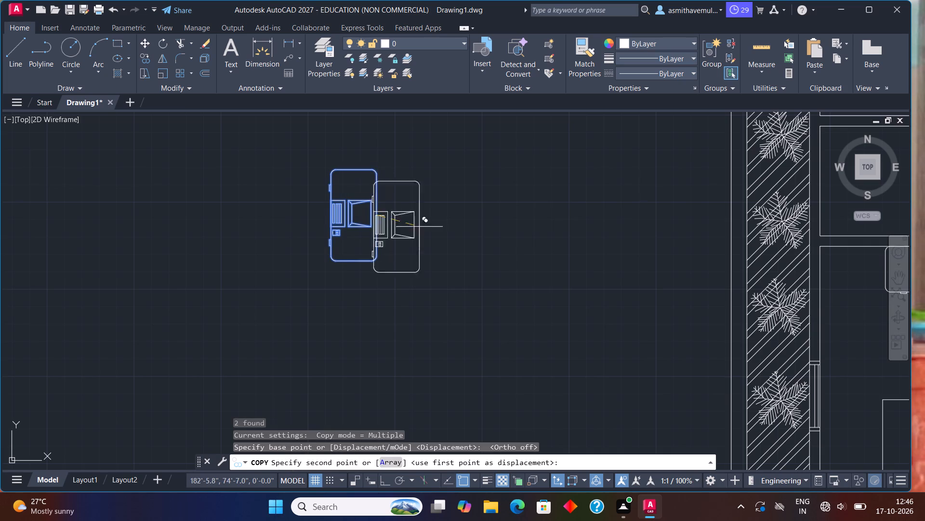
scroll(742, 321, down, 3)
middle_drag(745, 294, 177, 244)
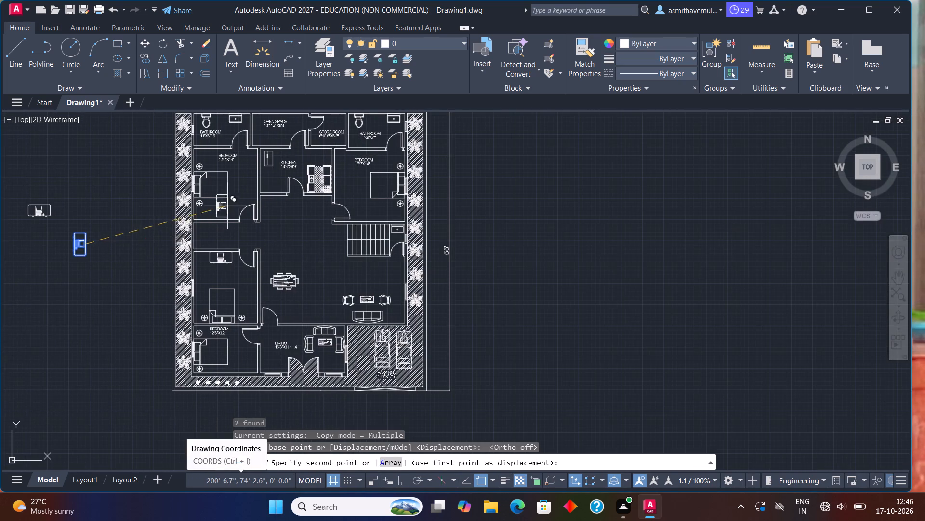
middle_drag(228, 204, 275, 265)
scroll(312, 256, up, 3)
scroll(270, 237, up, 1)
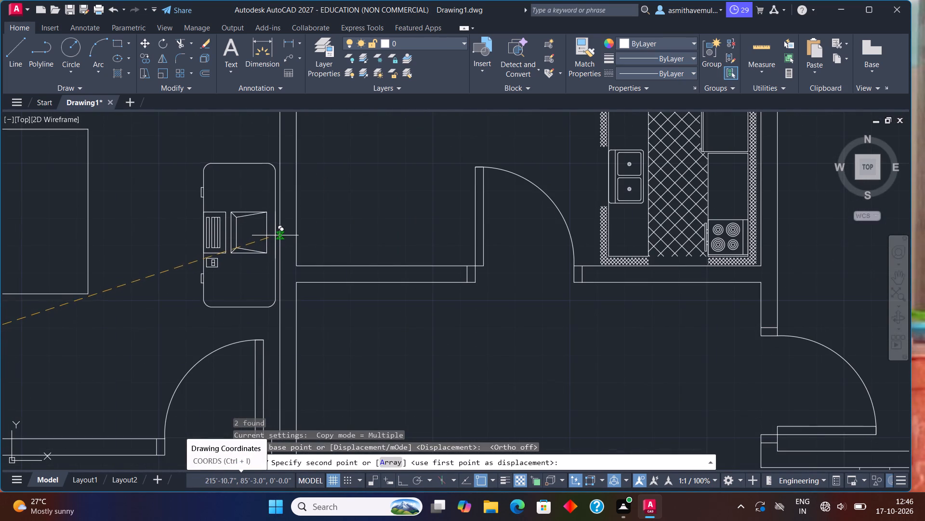
scroll(277, 230, up, 1)
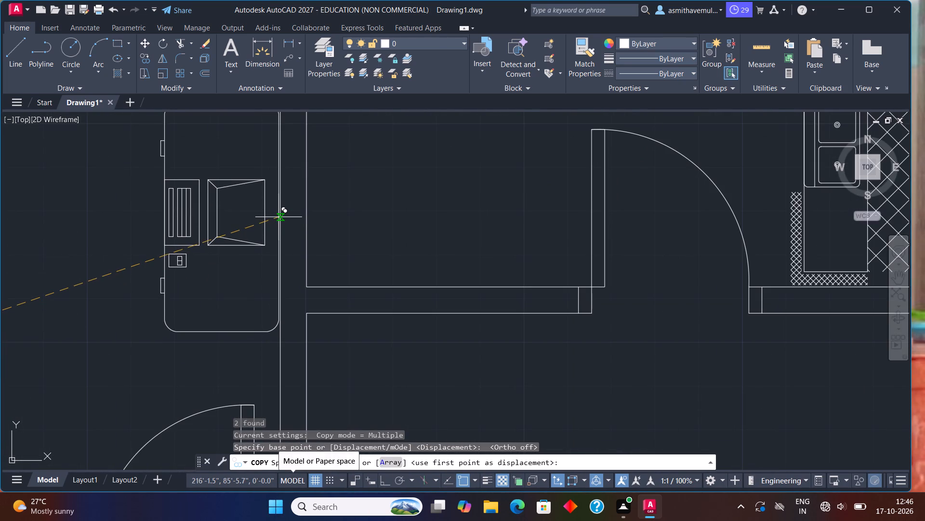
click(279, 210)
Copy the rotated desk and computer into the BEDROOM 12'6"X12', with the monitor side against the east wall, south of the door.
scroll(327, 264, down, 3)
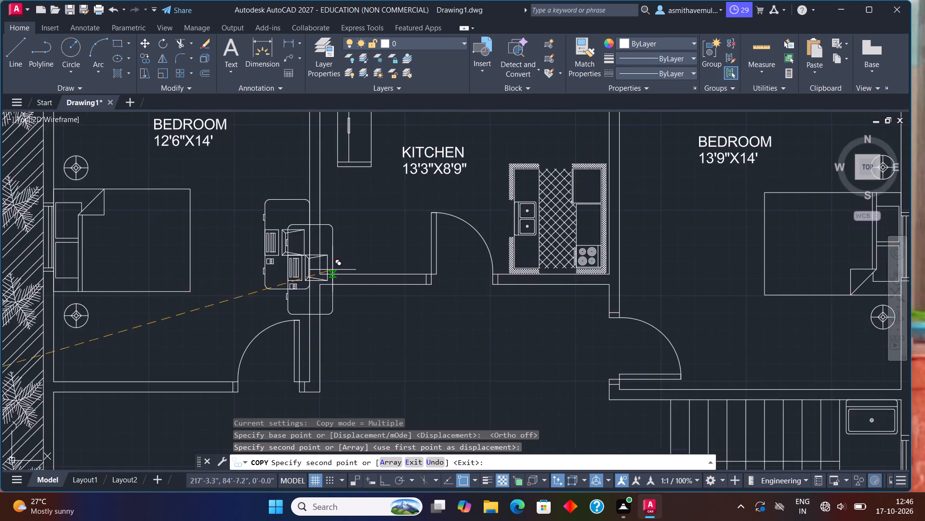
scroll(333, 270, down, 1)
middle_drag(364, 295, 384, 160)
scroll(385, 155, down, 2)
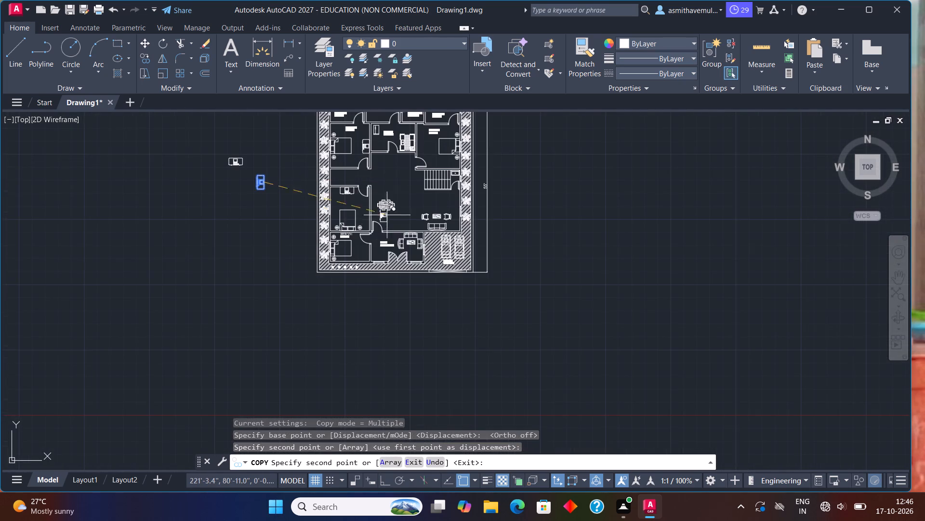
middle_drag(398, 245, 413, 219)
scroll(409, 223, up, 4)
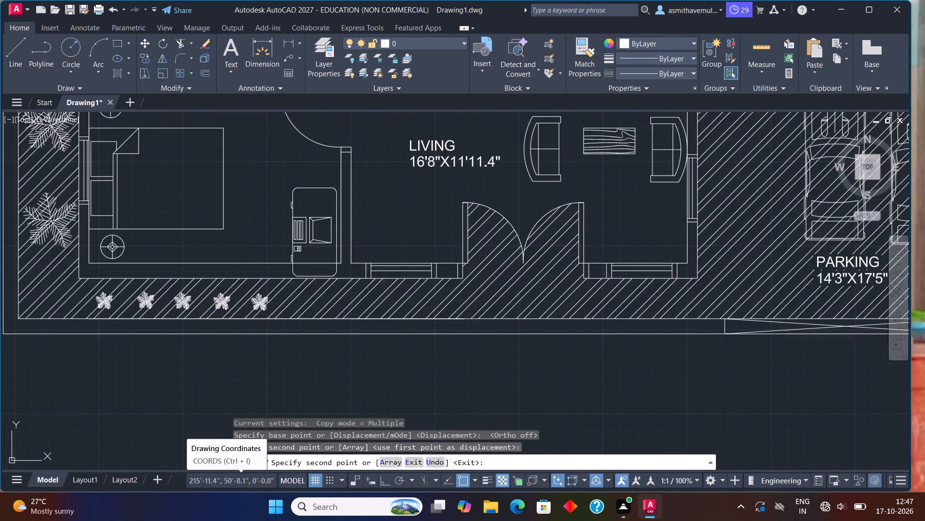
scroll(330, 229, up, 2)
middle_drag(344, 206, 409, 286)
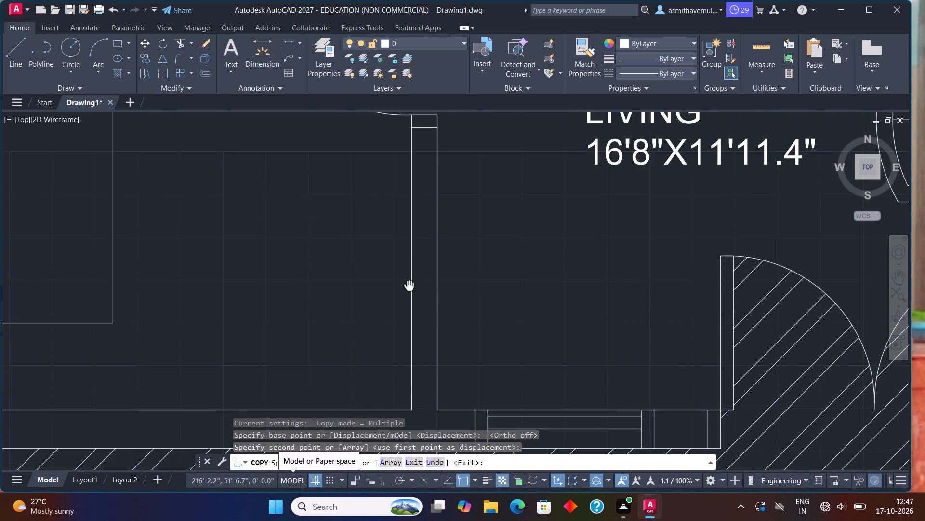
scroll(411, 263, up, 1)
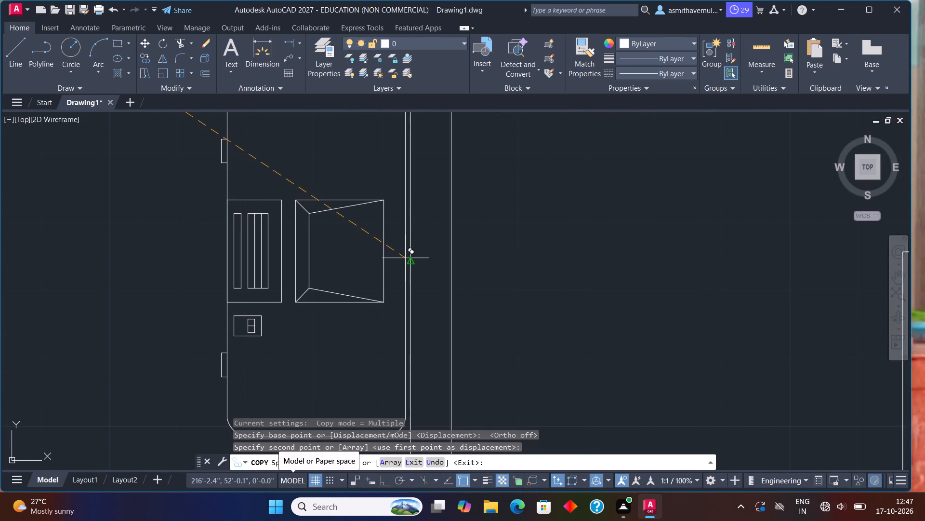
click(411, 259)
scroll(445, 253, down, 3)
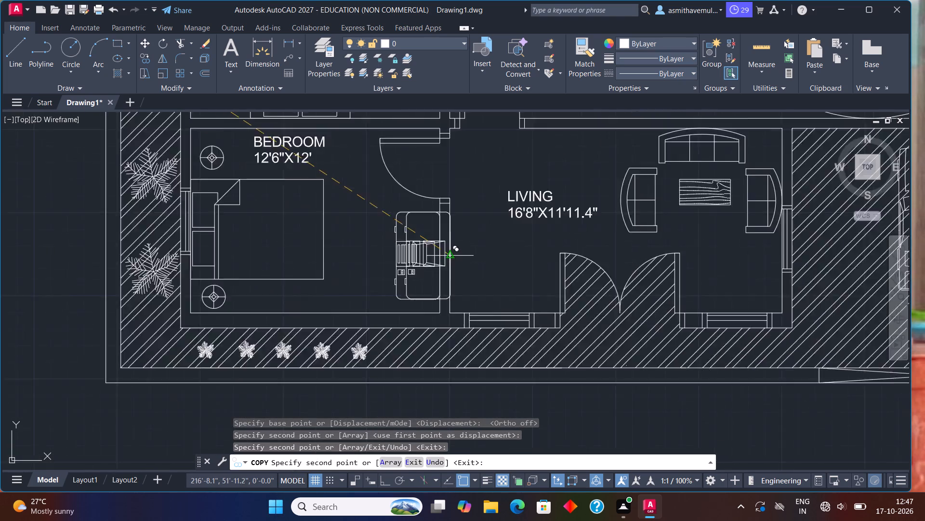
scroll(450, 253, down, 2)
key(Escape)
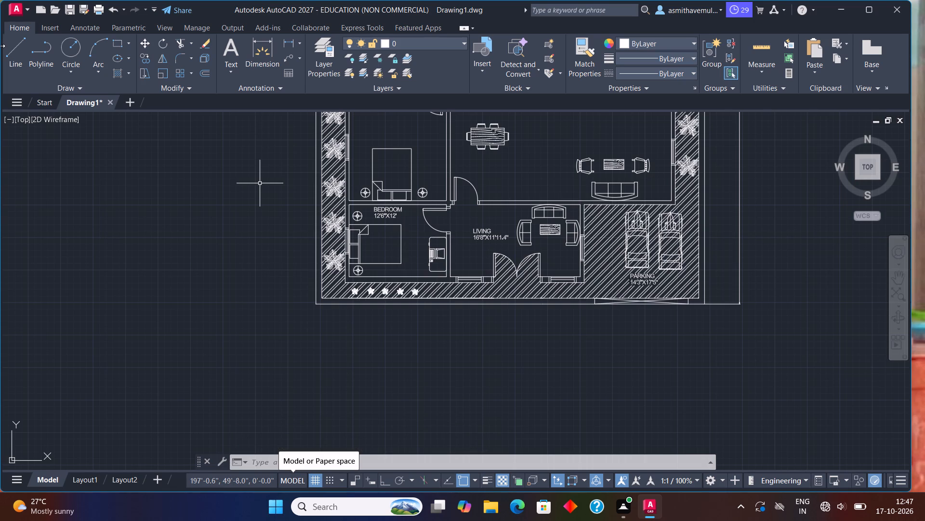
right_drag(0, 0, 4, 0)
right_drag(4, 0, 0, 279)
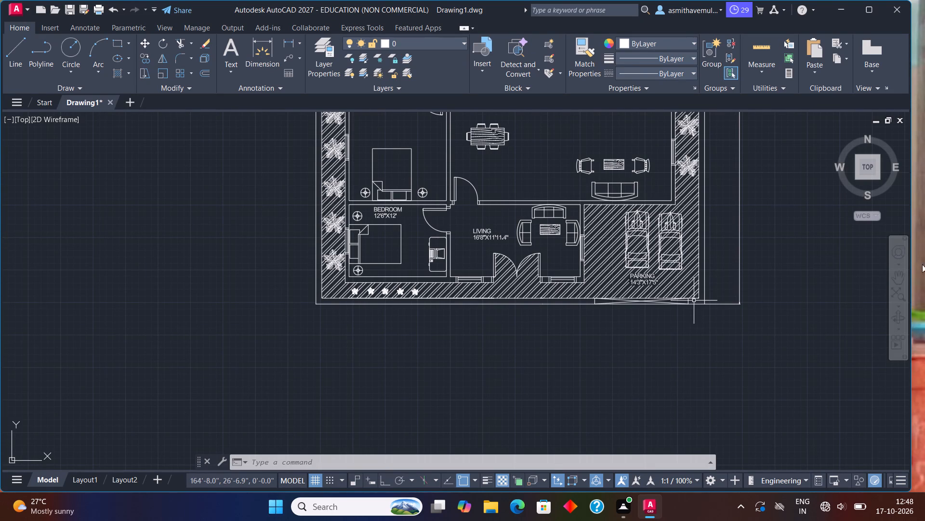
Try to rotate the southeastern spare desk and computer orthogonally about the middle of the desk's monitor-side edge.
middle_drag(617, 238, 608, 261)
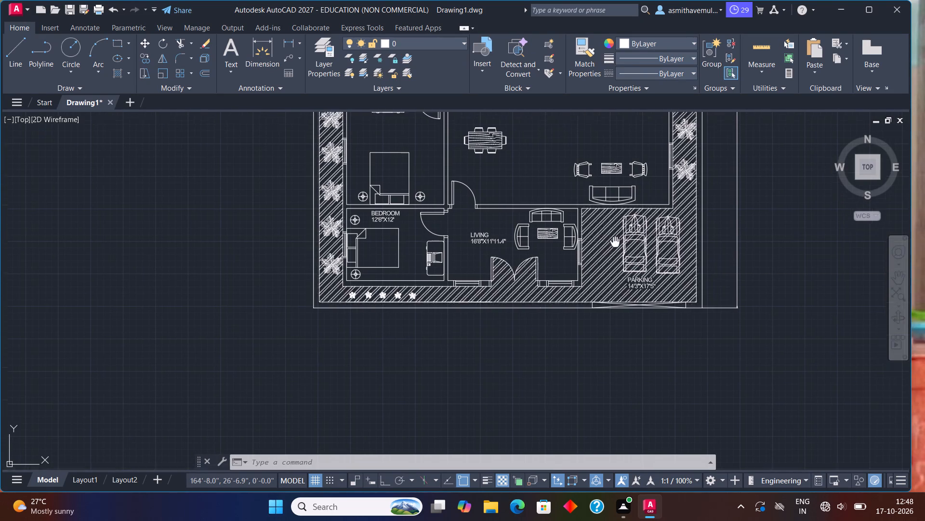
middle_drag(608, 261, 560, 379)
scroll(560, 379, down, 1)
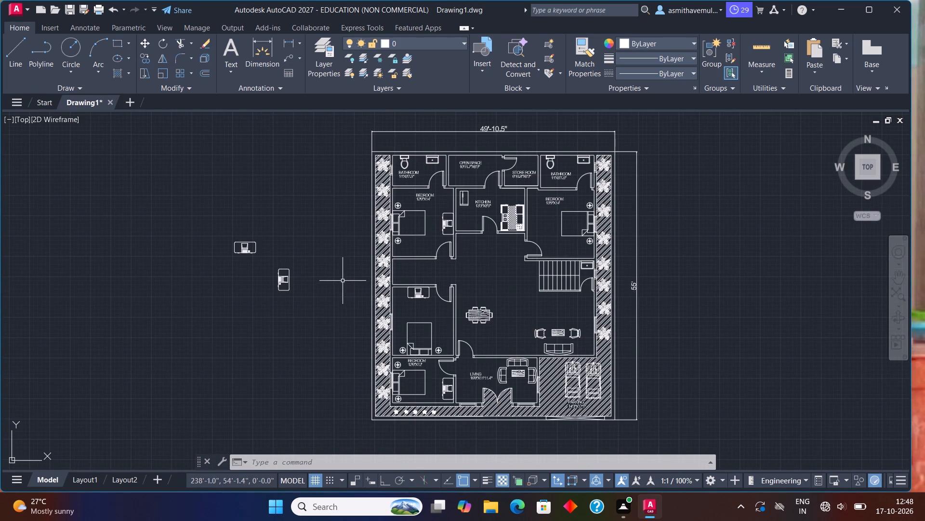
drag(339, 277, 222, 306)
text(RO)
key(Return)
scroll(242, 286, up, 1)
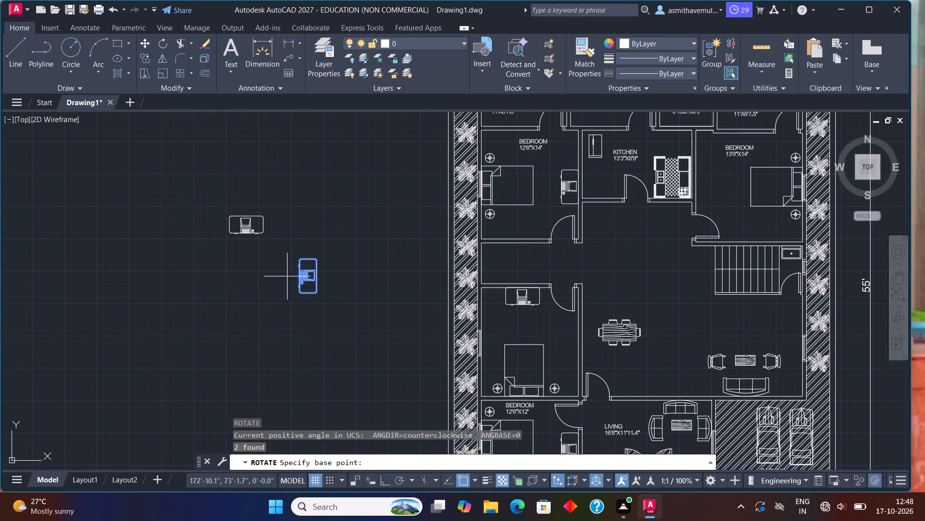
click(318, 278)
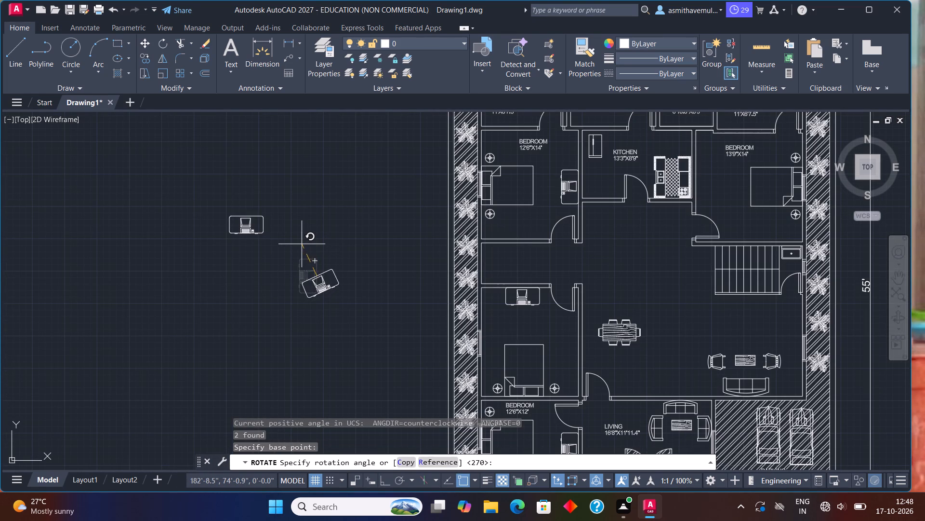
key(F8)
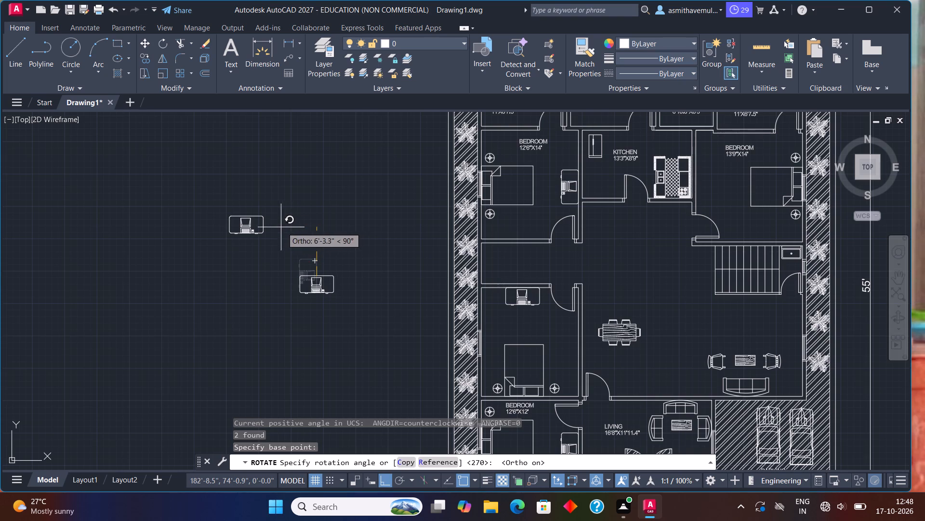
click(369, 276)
Rotate the southeastern spare desk and computer by 180° about the middle of its monitor-side edge, so the monitor side faces west.
scroll(323, 279, up, 1)
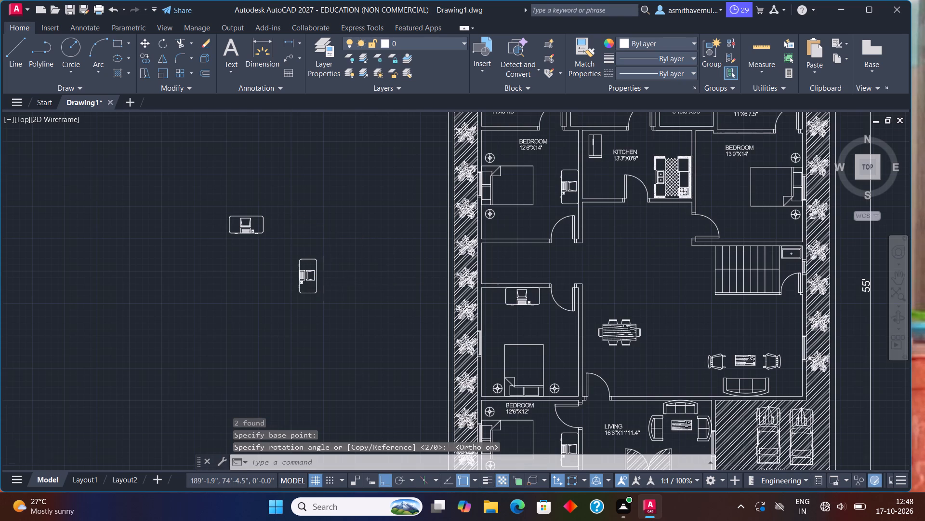
scroll(323, 279, up, 1)
drag(319, 275, 199, 294)
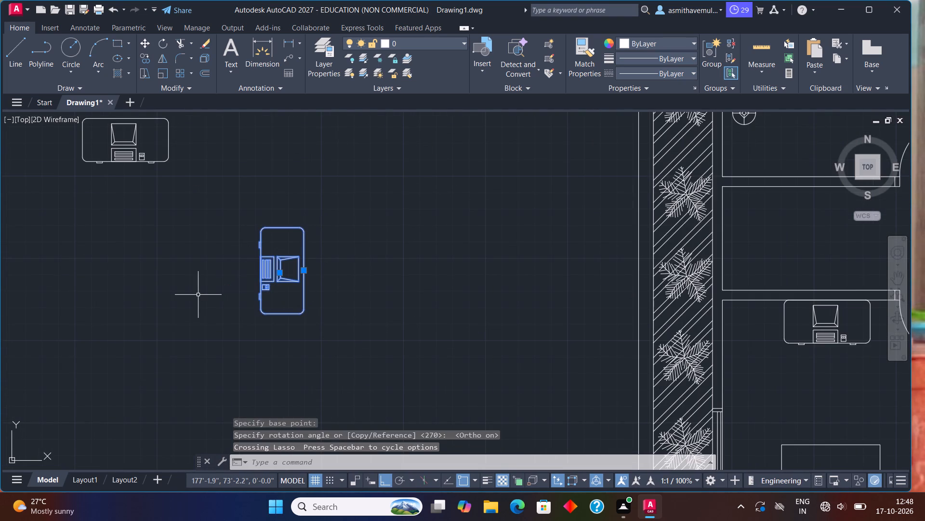
text(RO)
key(Return)
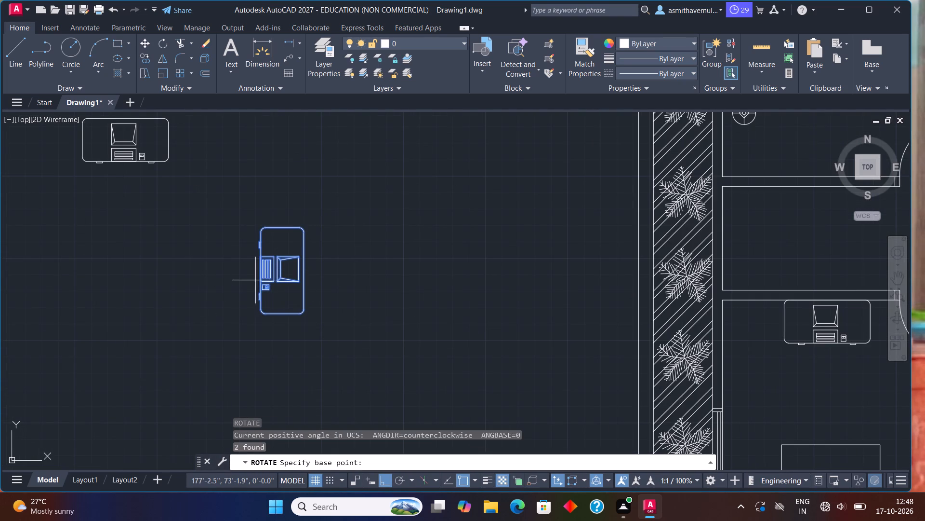
click(307, 265)
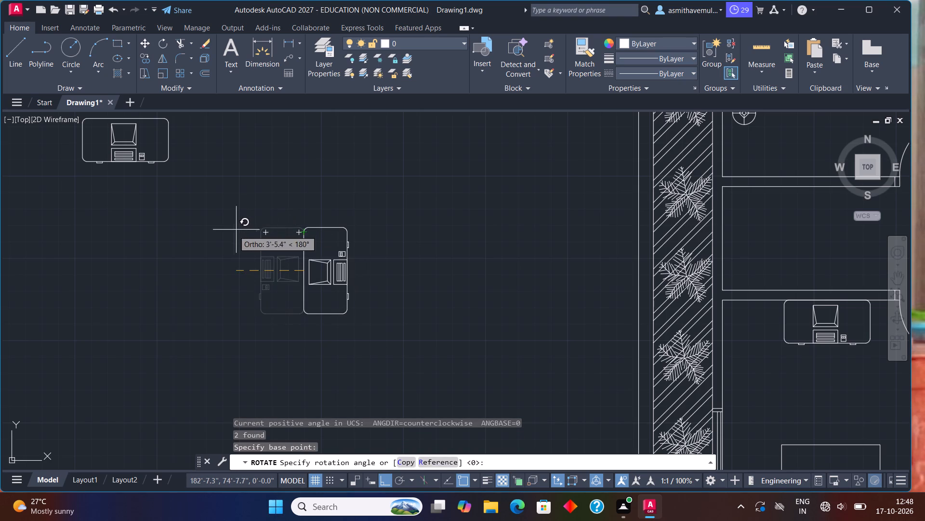
click(231, 245)
Move the rotated desk and computer into the BEDROOM 13'9"X14', with the monitor side against the west wall, north of the door.
drag(363, 277, 280, 283)
key(F8)
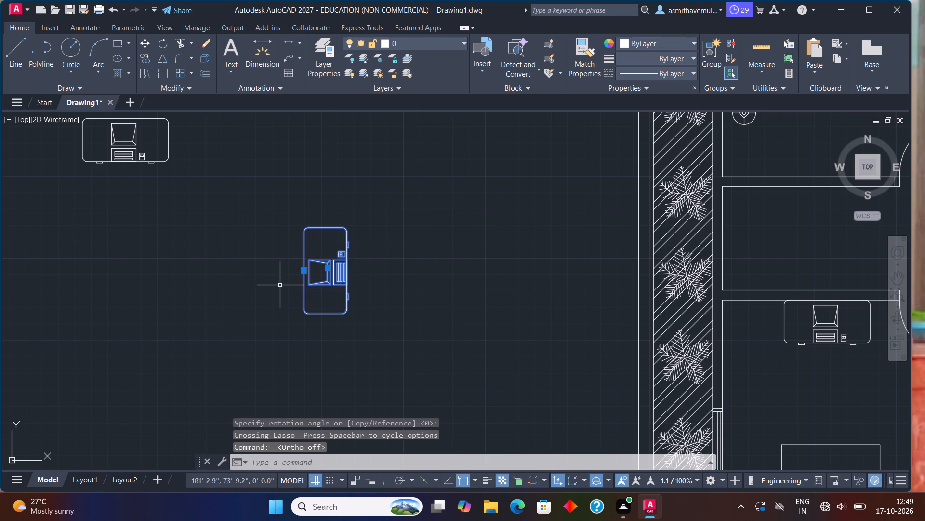
key(m)
key(Return)
click(304, 268)
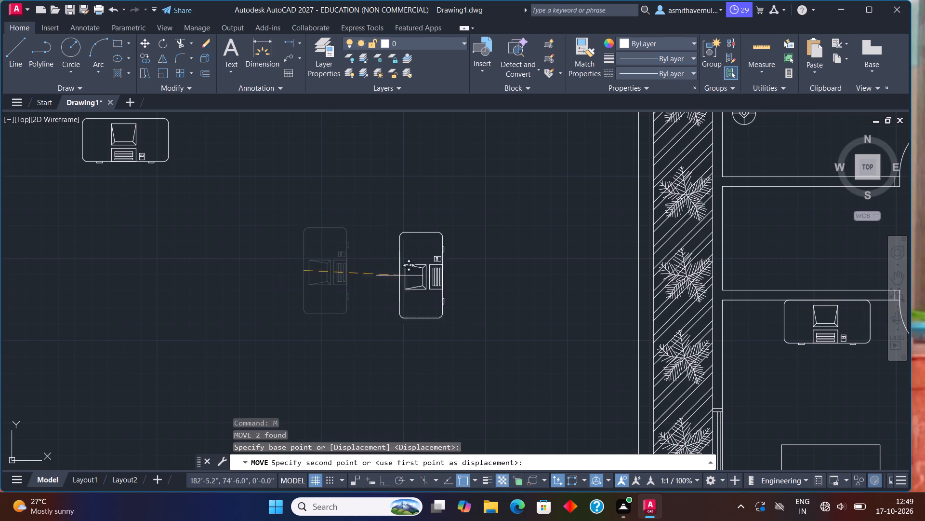
scroll(449, 282, down, 2)
middle_drag(597, 295, 136, 293)
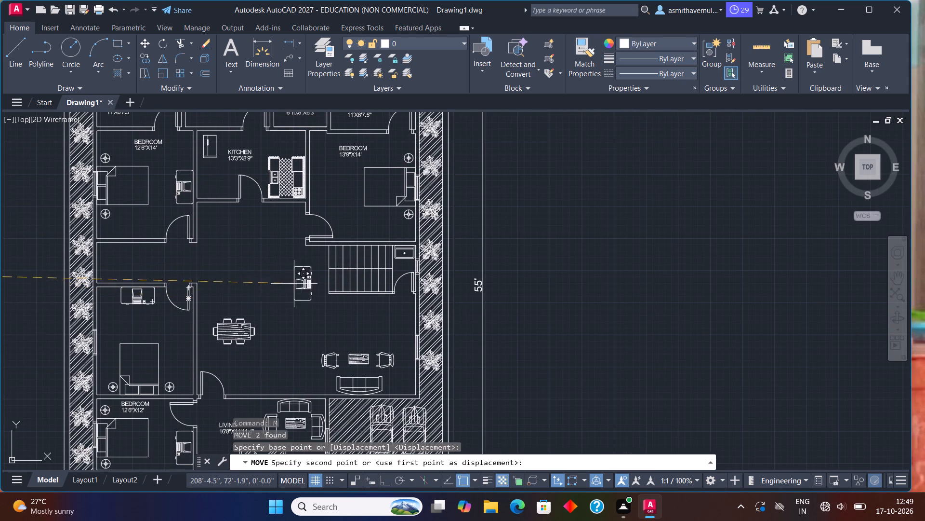
middle_drag(324, 235, 324, 305)
scroll(324, 263, up, 3)
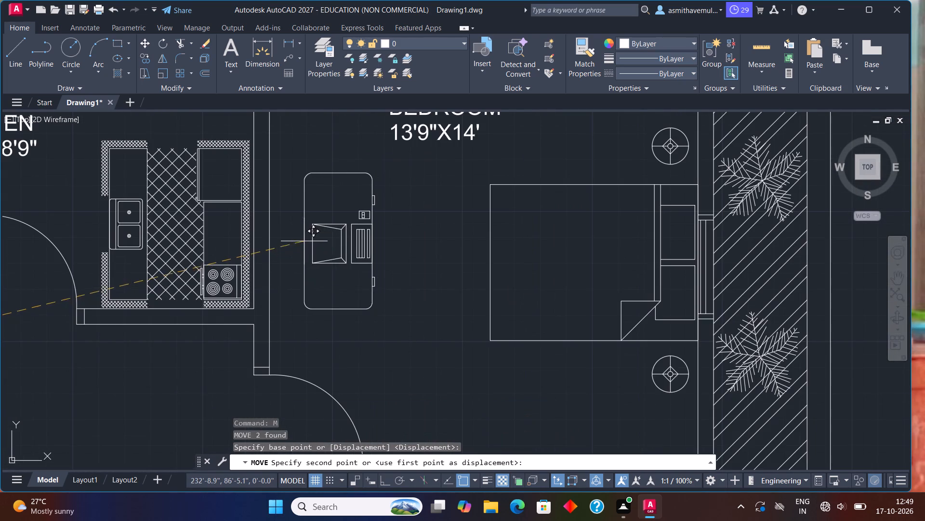
click(270, 238)
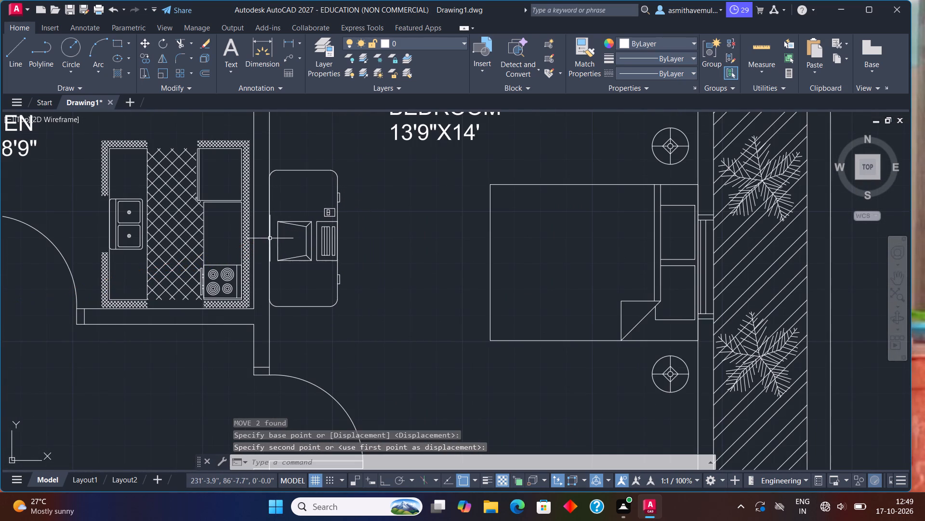
Insert the Dishwasher block from DesignCenter's Kitchens.dwg into the empty space west of the floor plan, north of the spare desk.
scroll(322, 269, down, 4)
middle_drag(325, 281, 418, 262)
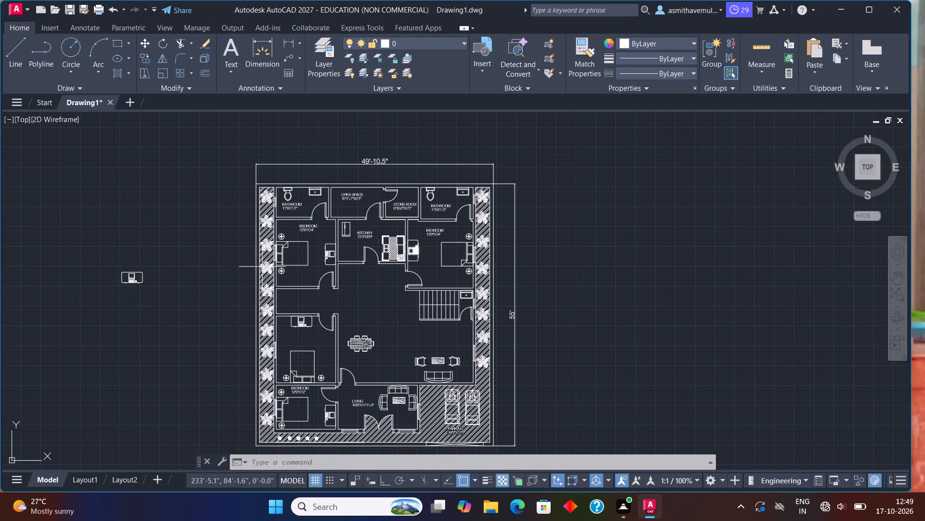
key(ctrl+2)
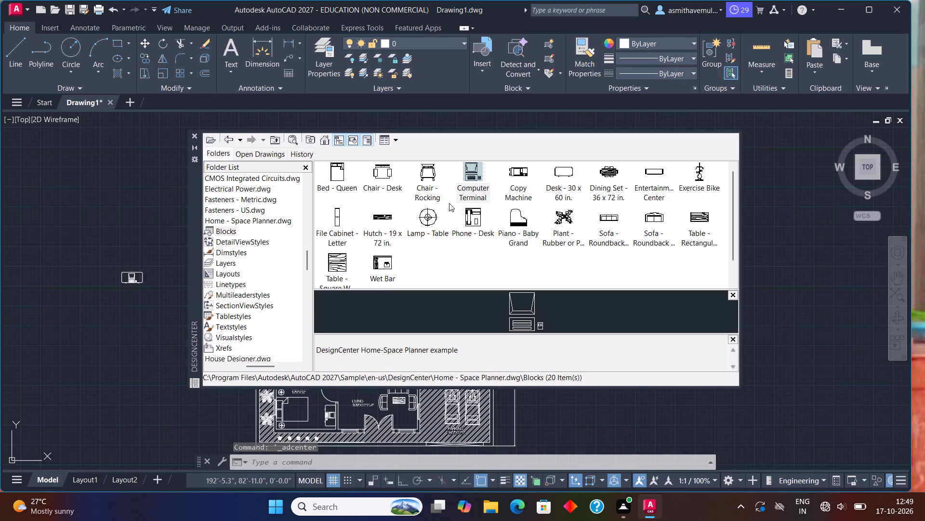
click(324, 140)
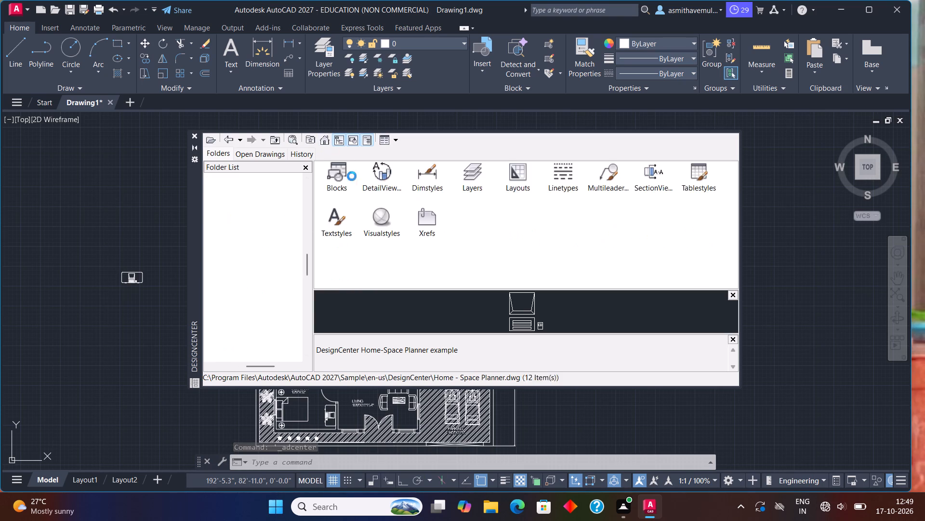
double_click(434, 183)
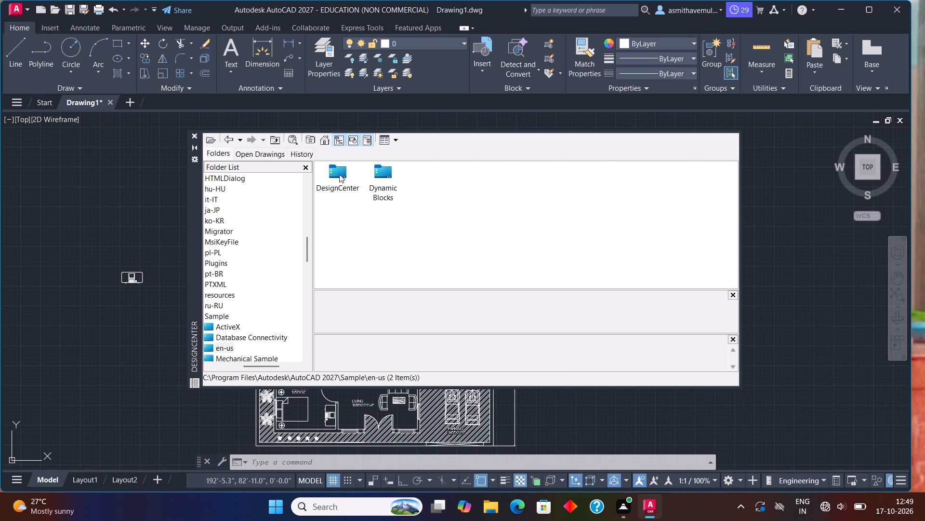
double_click(339, 173)
double_click(441, 218)
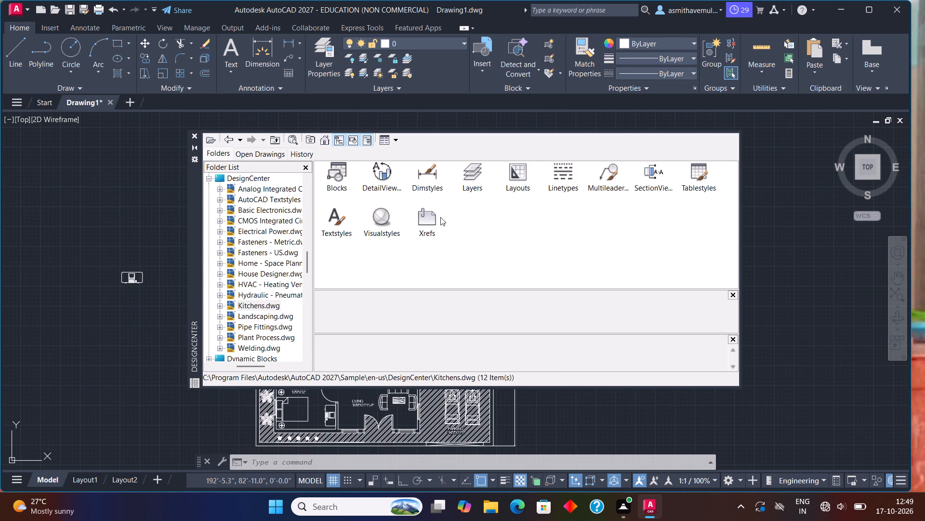
double_click(347, 179)
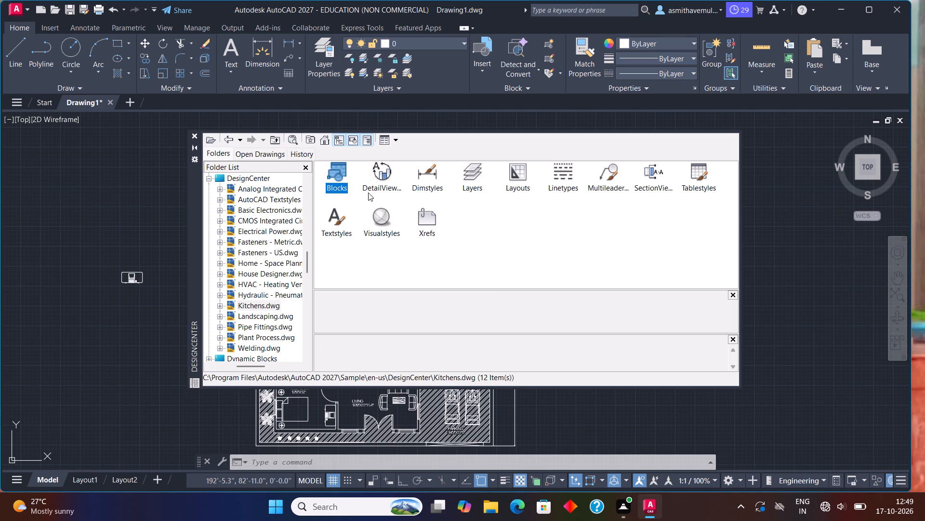
double_click(339, 178)
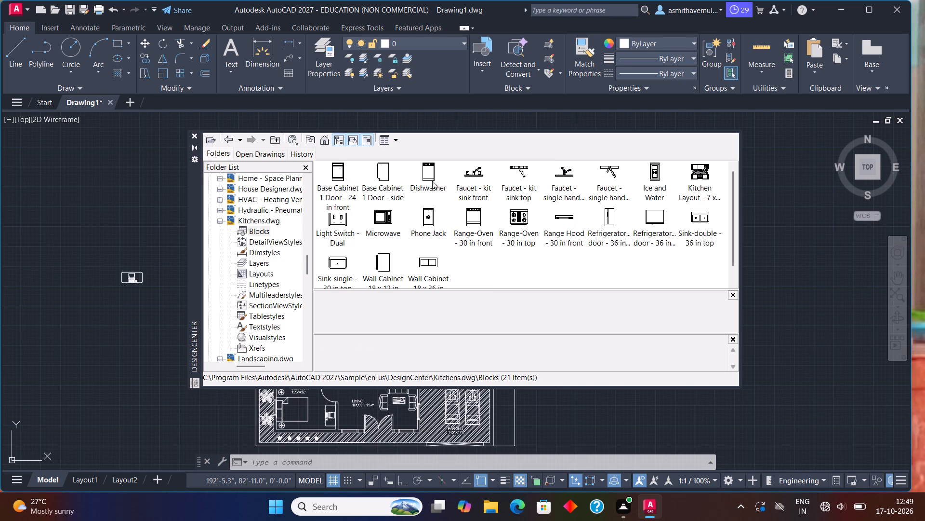
drag(432, 179, 138, 195)
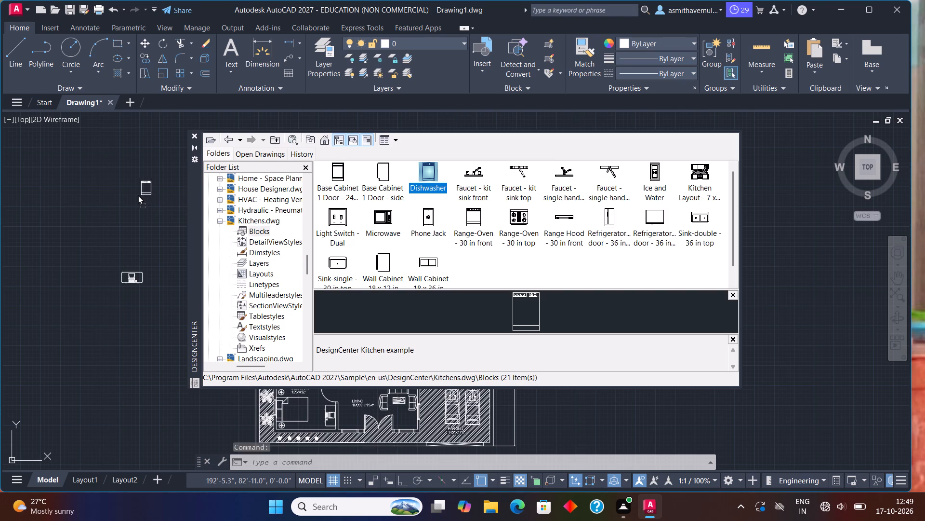
drag(138, 195, 136, 195)
click(194, 137)
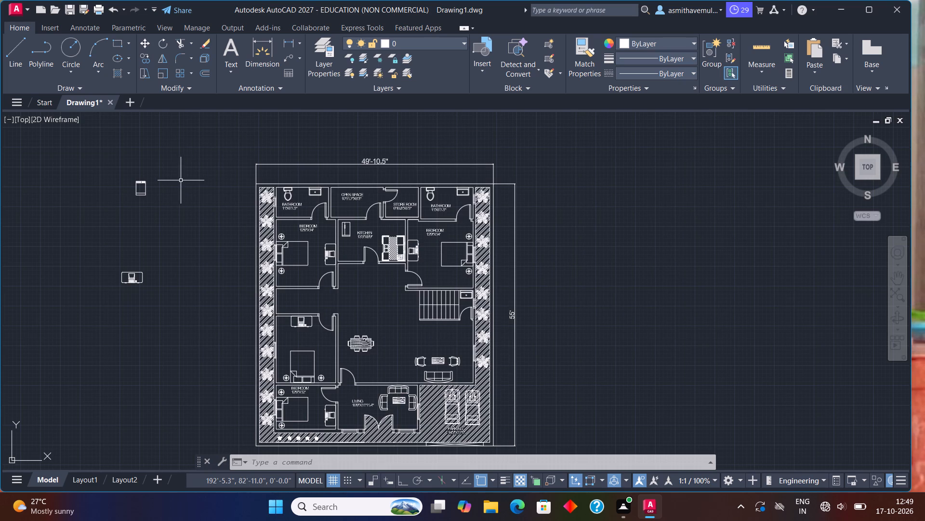
Move the dishwasher from west of the plan into the southwest corner of the OPEN SPACE 10'11.7"X6'3".
click(144, 183)
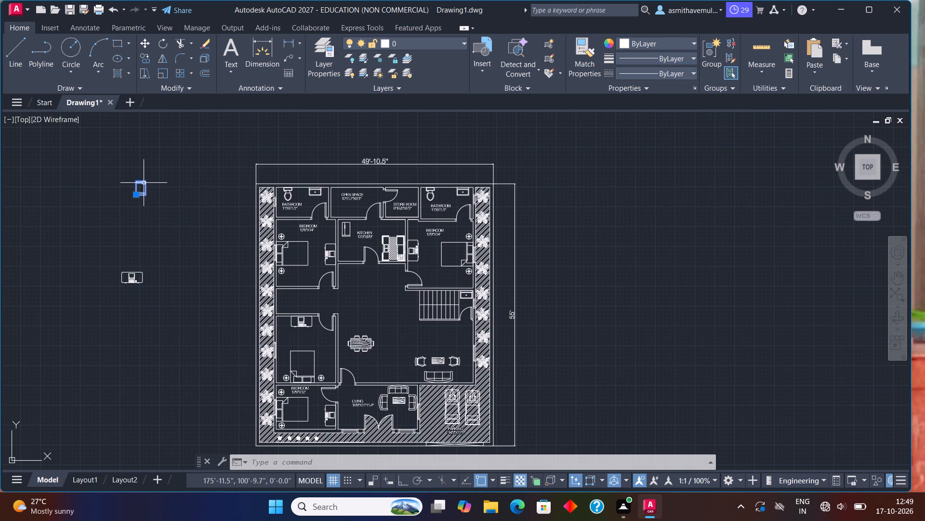
key(m)
key(Return)
scroll(143, 180, up, 1)
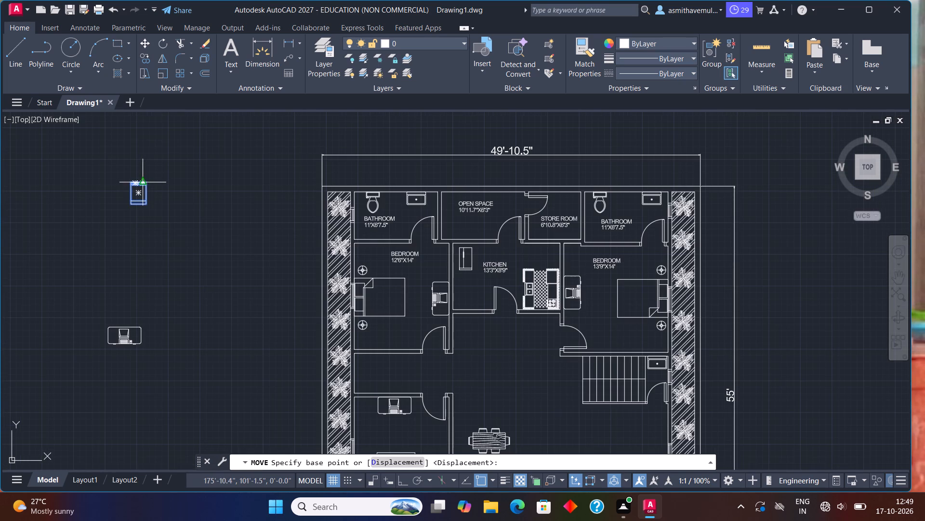
click(142, 179)
scroll(453, 218, up, 2)
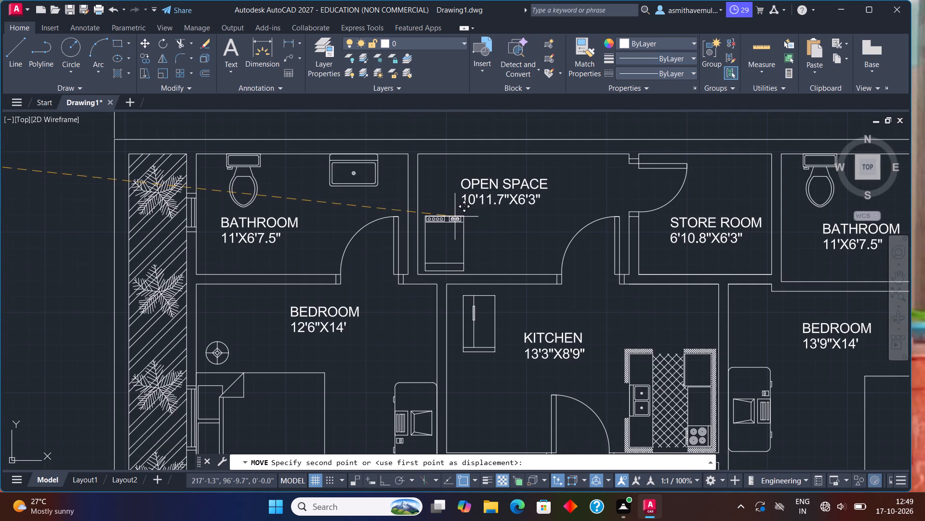
click(456, 217)
Delete the spare desk and computer standing west of the floor plan.
scroll(435, 250, down, 3)
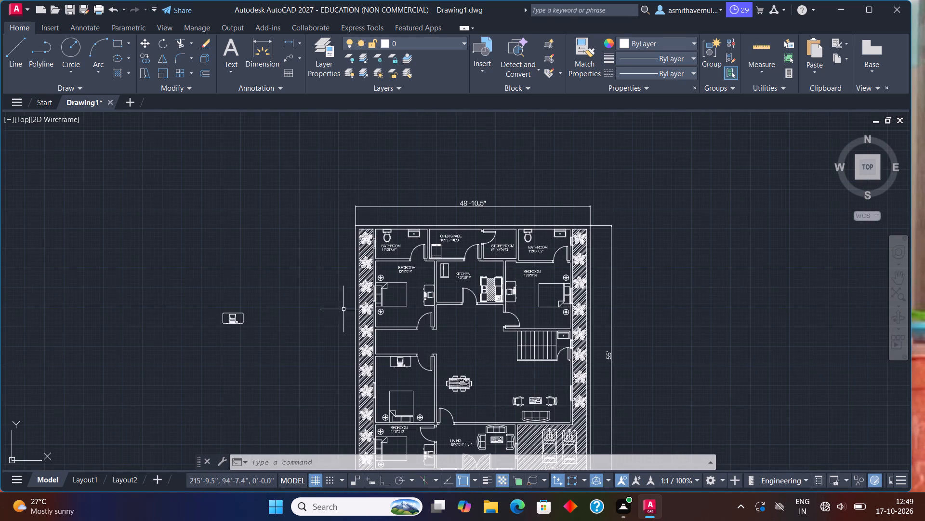
drag(260, 279, 227, 364)
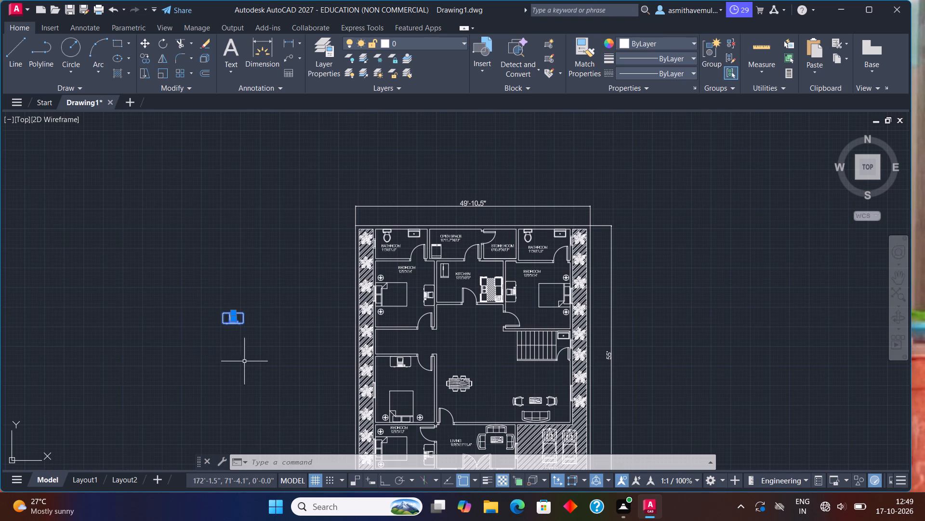
scroll(506, 418, up, 1)
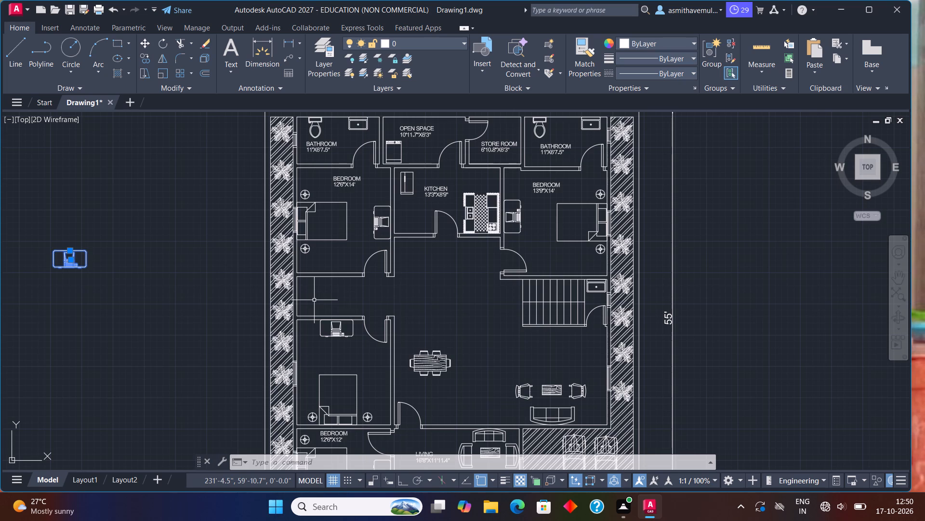
key(Escape)
drag(171, 208, 61, 256)
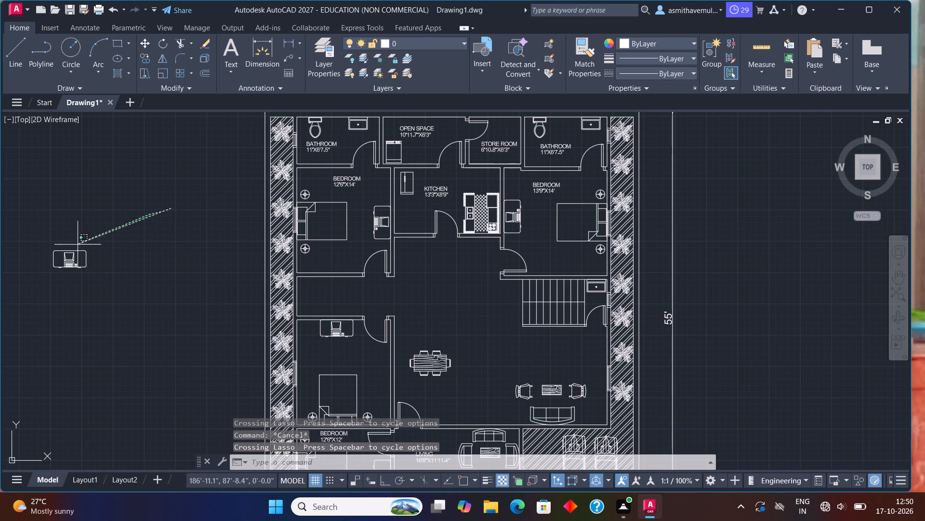
drag(61, 256, 47, 333)
key(Delete)
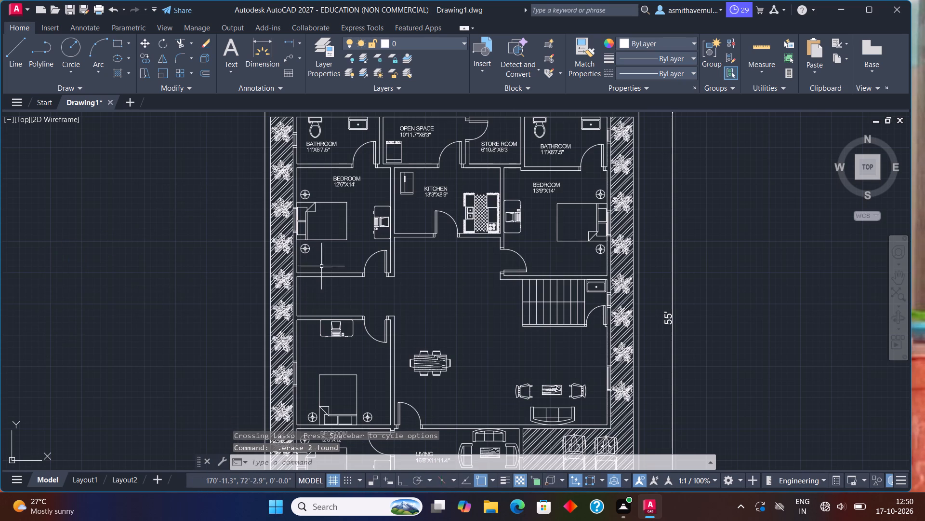
Copy the desk and computer from the BEDROOM 13'9"X14' into the LIVING room, with the monitor side against its west wall.
click(515, 220)
click(523, 203)
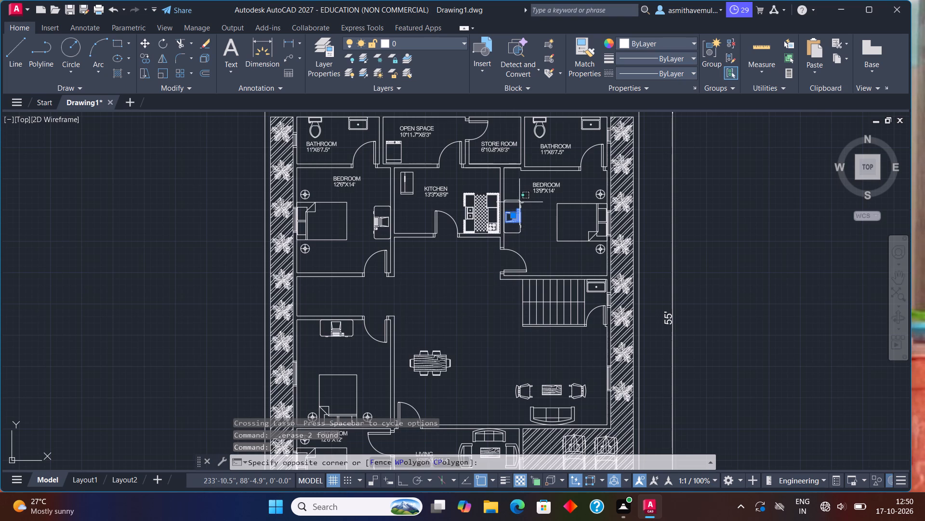
click(518, 202)
key(c)
text(OP)
key(y)
key(Return)
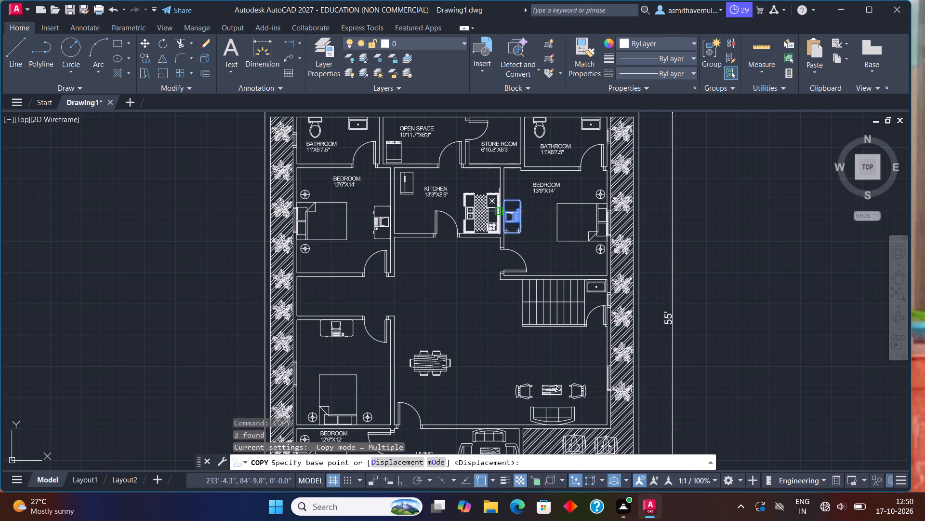
click(505, 216)
middle_drag(454, 354, 490, 215)
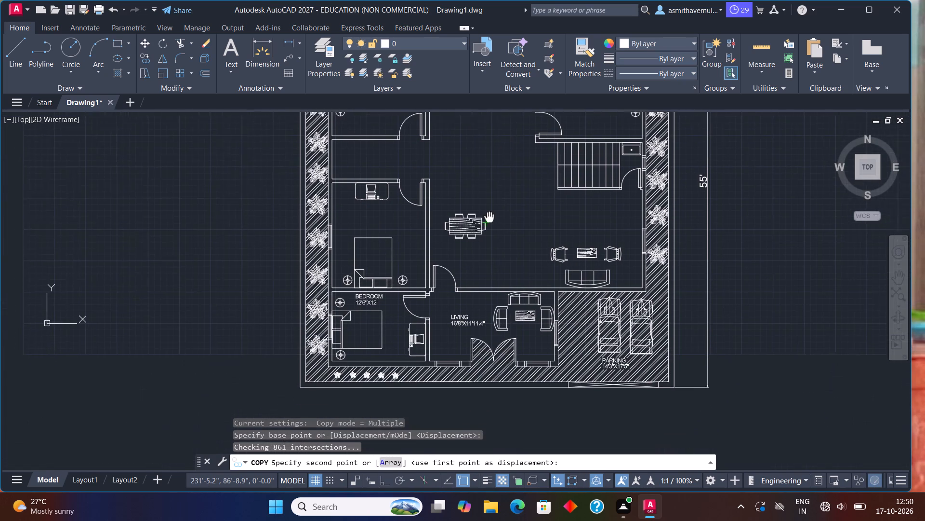
middle_drag(490, 215, 492, 202)
scroll(480, 319, up, 2)
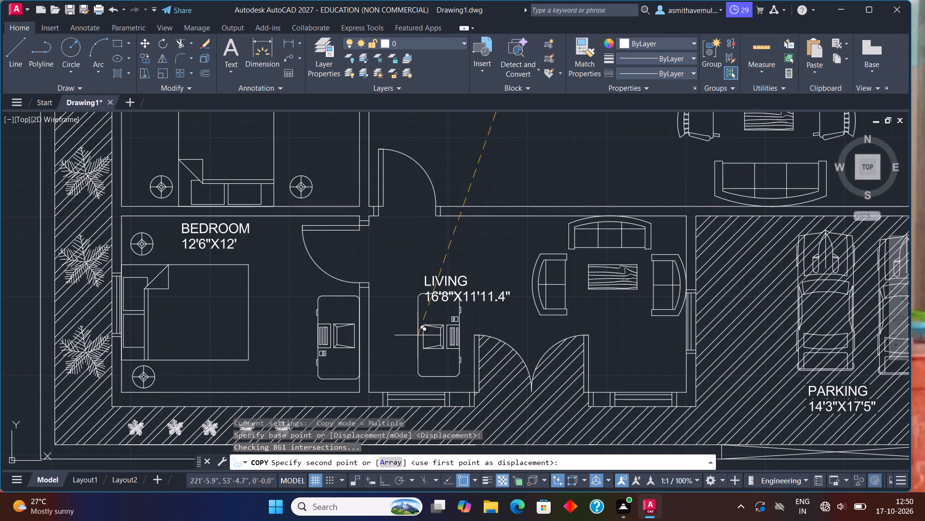
middle_drag(417, 334, 468, 280)
scroll(453, 288, up, 2)
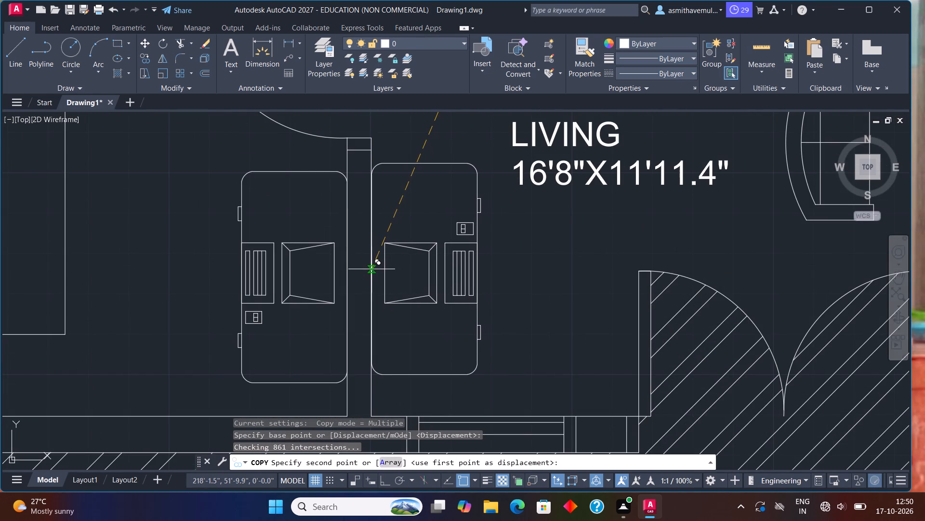
click(372, 277)
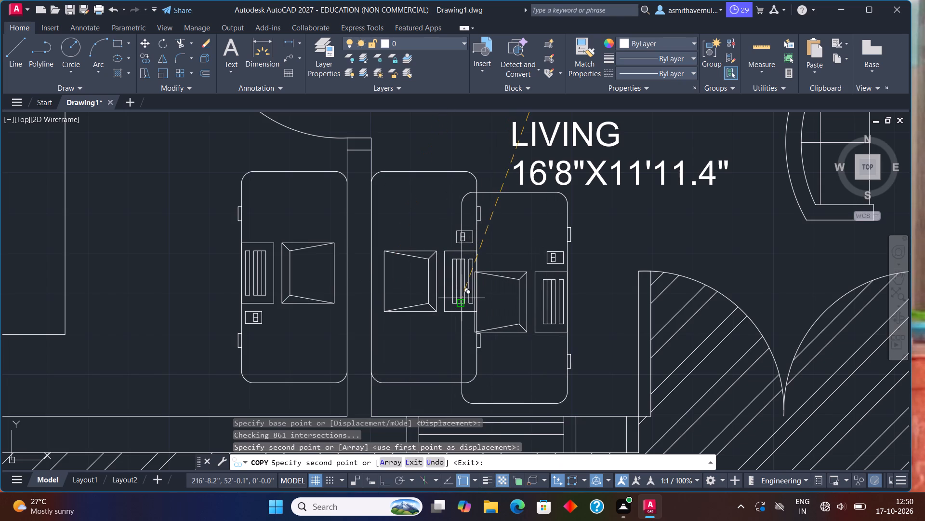
key(Escape)
Browse the blocks of House Designer.dwg in DesignCenter for further furnishings.
scroll(462, 298, down, 4)
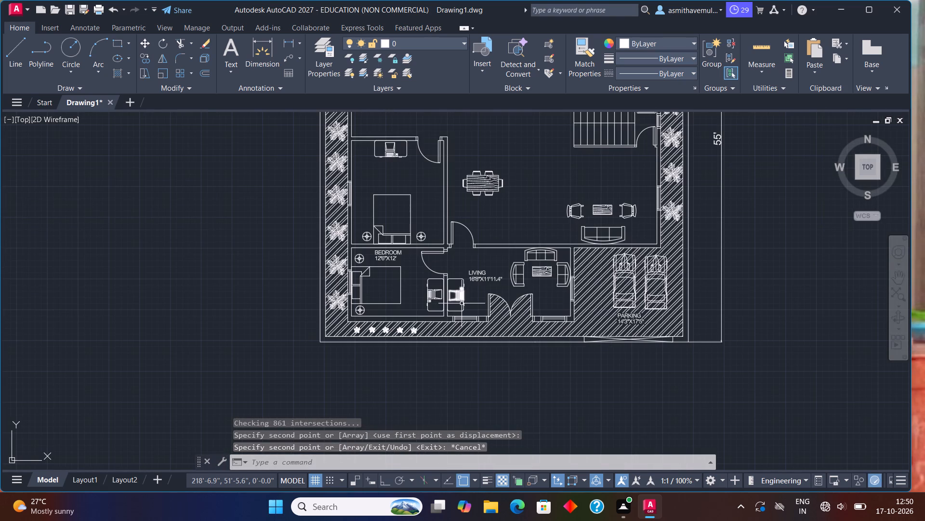
middle_drag(462, 304, 474, 282)
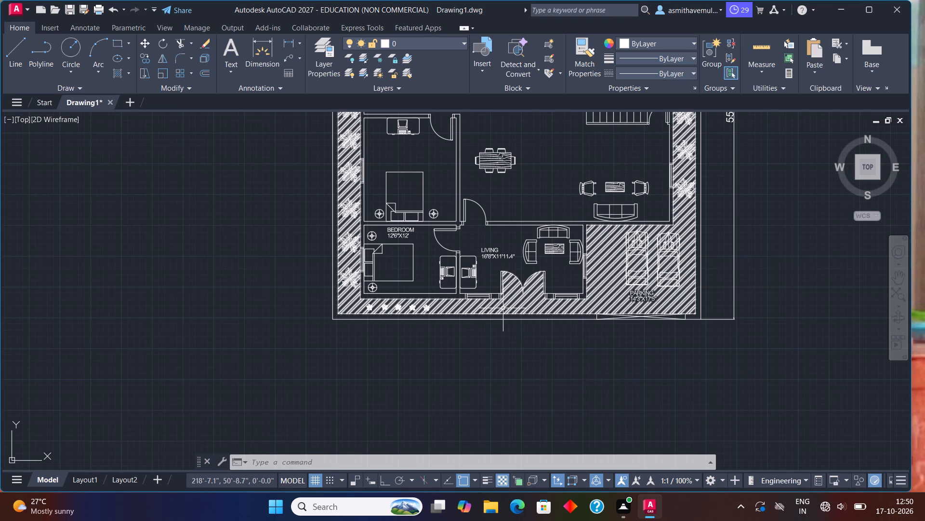
middle_drag(451, 278, 408, 396)
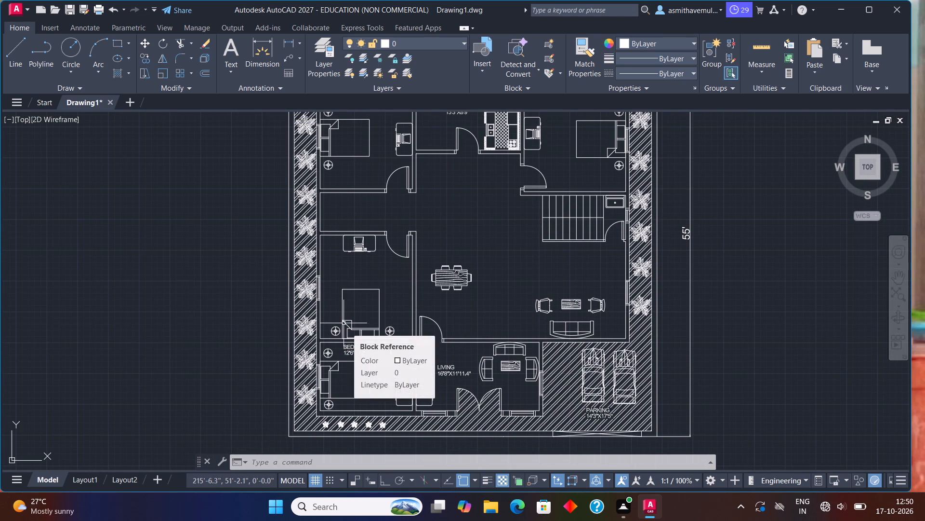
key(ctrl+2)
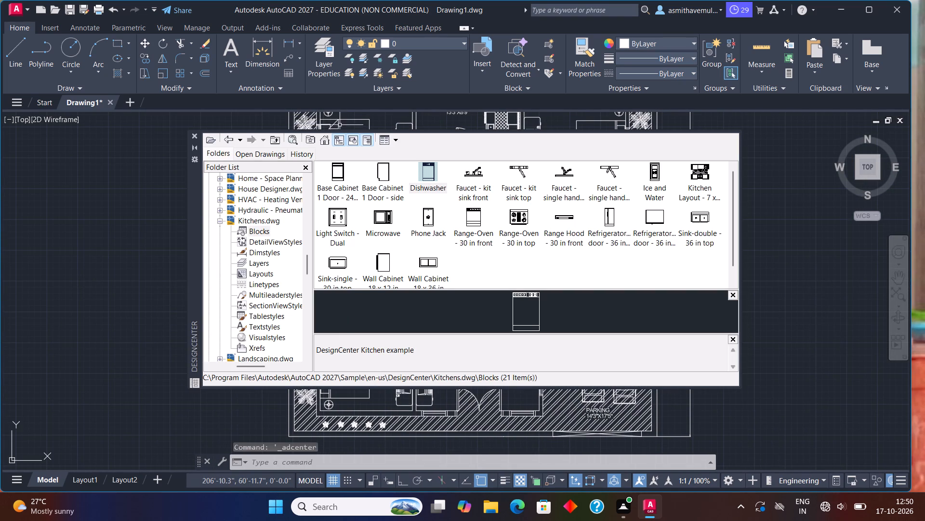
click(327, 136)
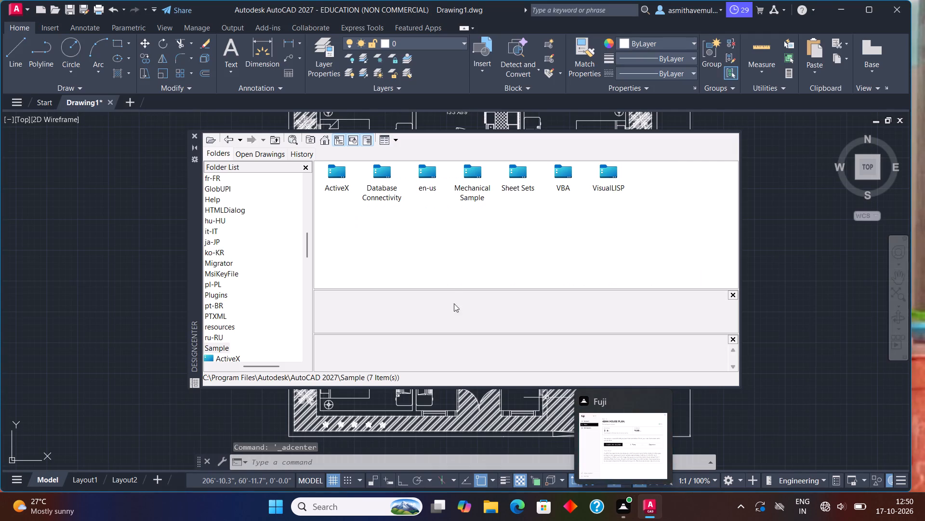
double_click(423, 181)
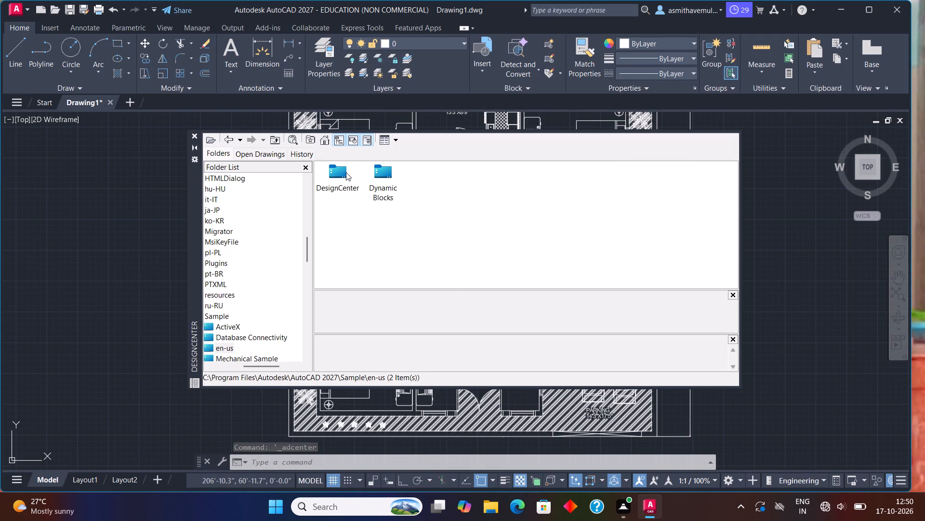
double_click(346, 172)
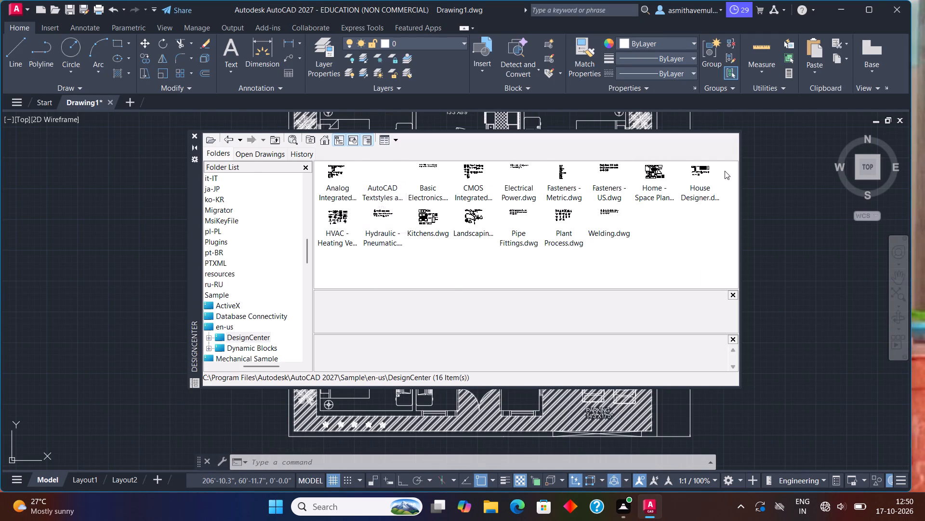
double_click(705, 173)
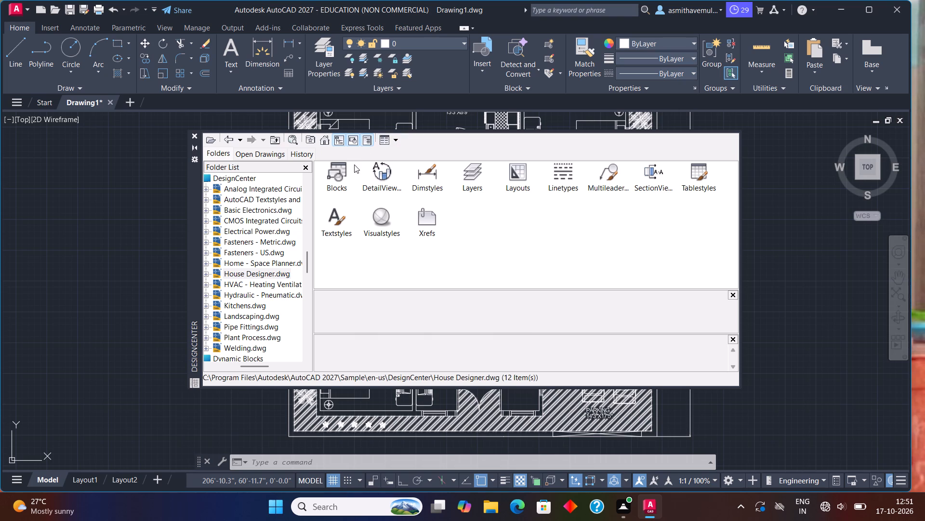
double_click(344, 167)
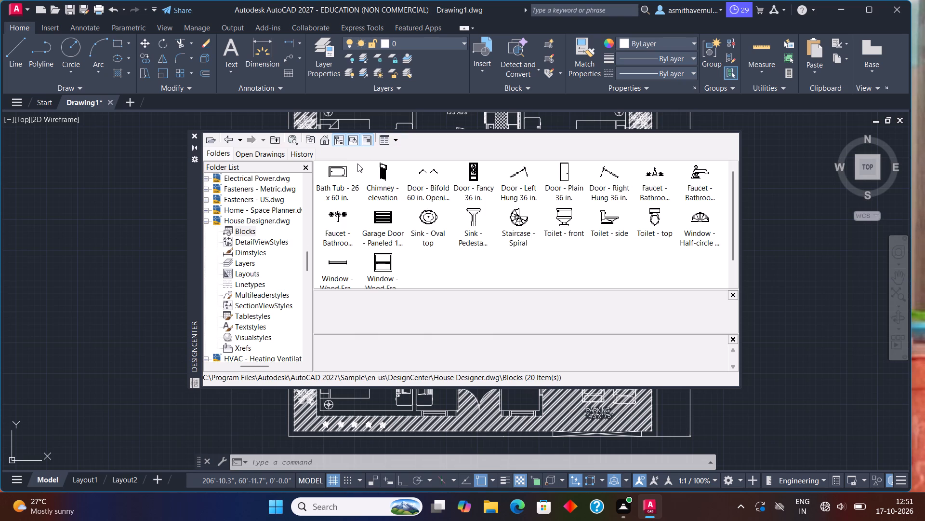
Insert the Entertainment Center block from DesignCenter's Home - Space Planner.dwg into the empty space west of the floor plan.
click(326, 139)
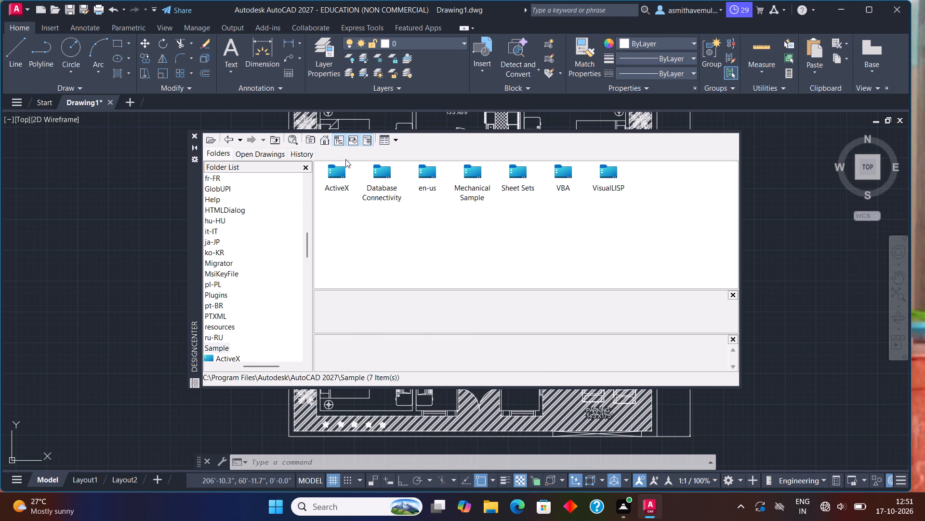
double_click(431, 171)
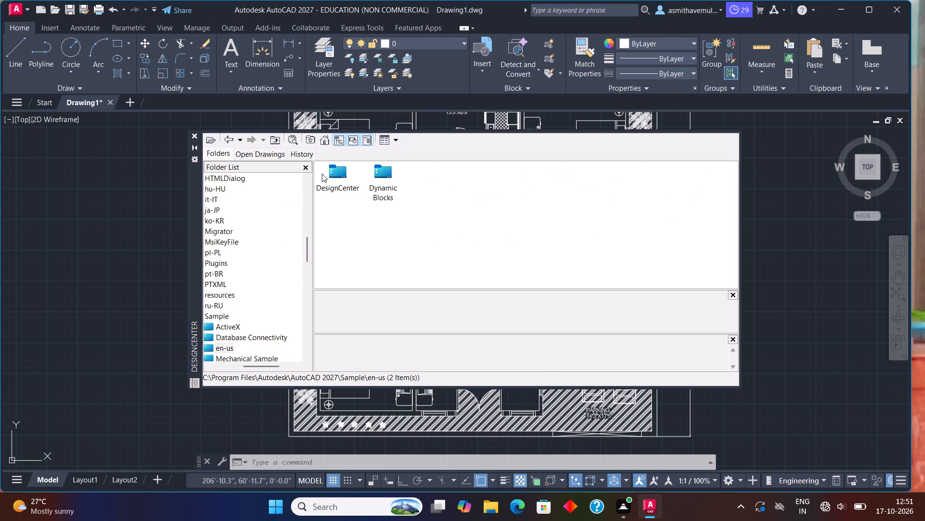
double_click(323, 174)
triple_click(329, 173)
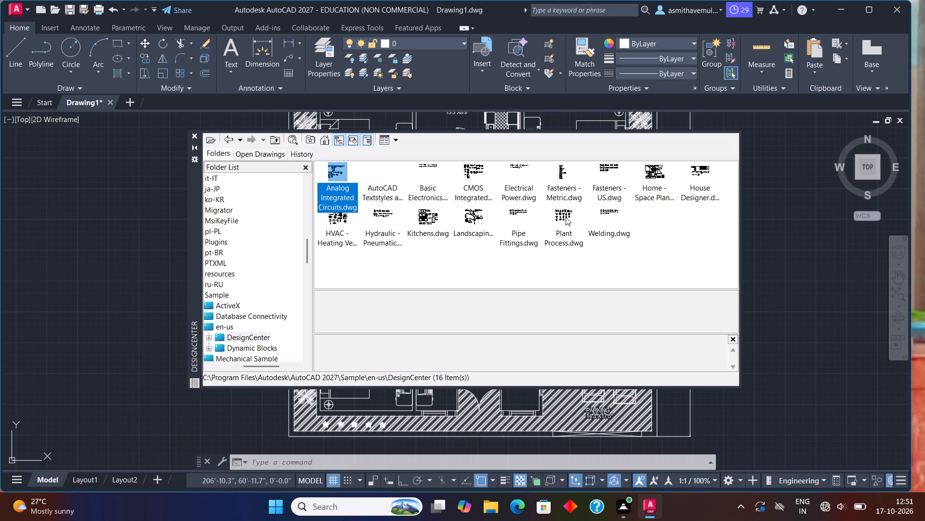
double_click(655, 173)
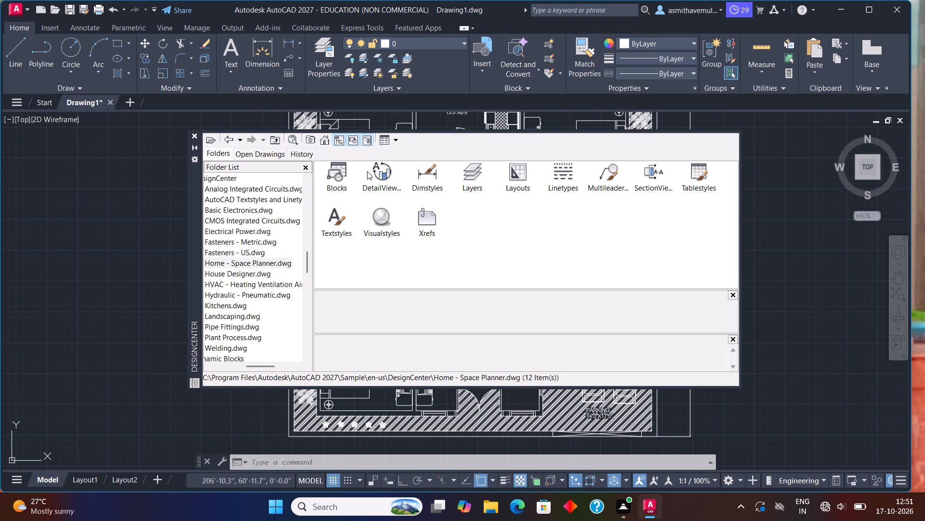
double_click(338, 172)
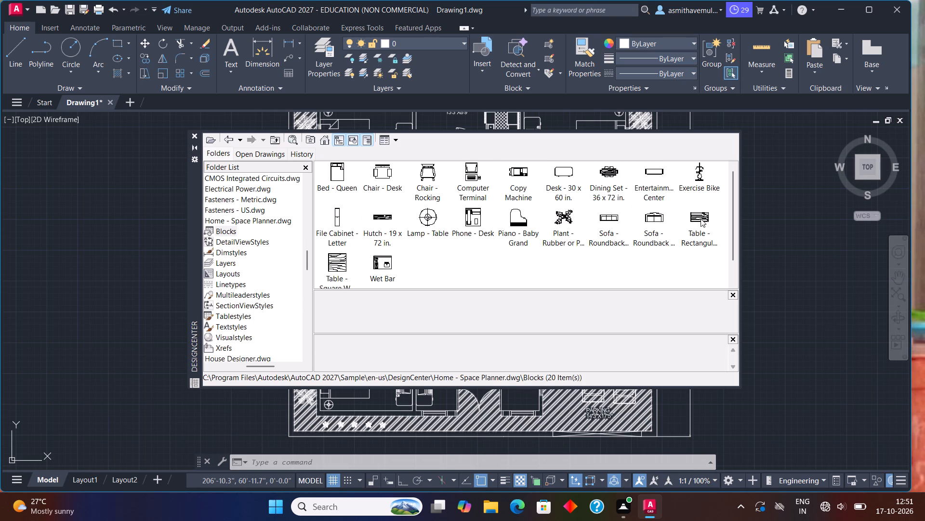
drag(647, 170, 303, 178)
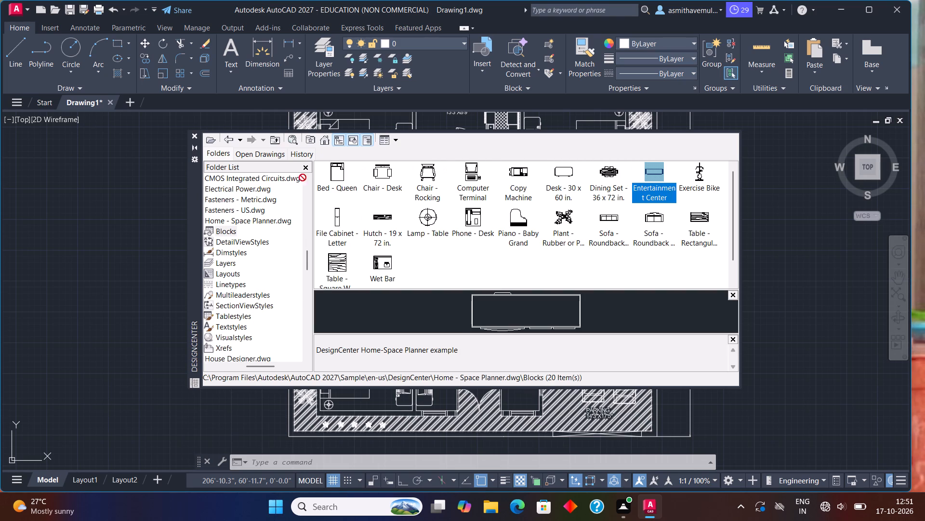
drag(303, 178, 122, 193)
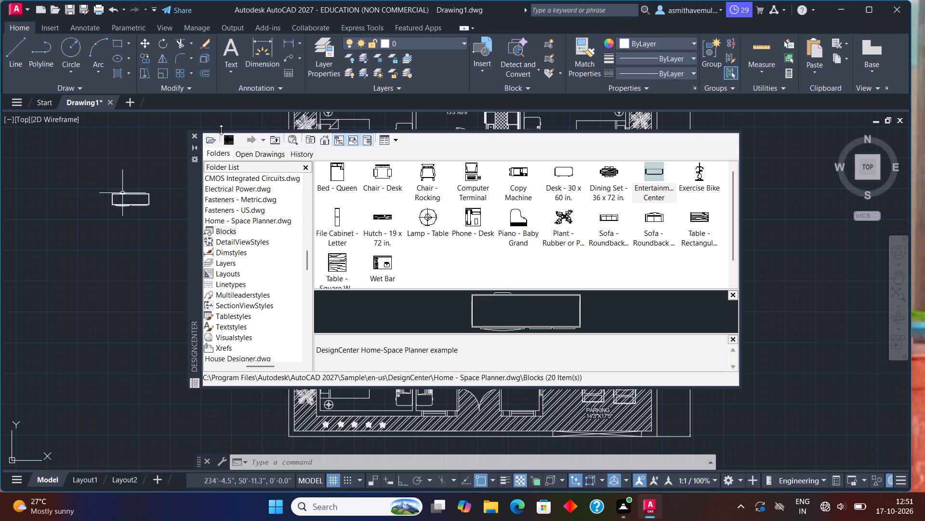
click(193, 136)
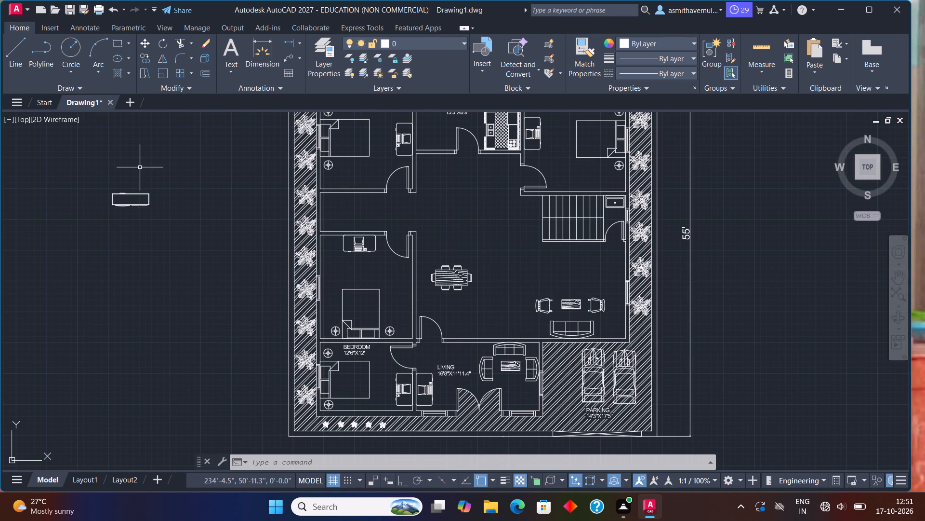
Rotate the entertainment center by 90° about its northeast corner, so its long side runs north-south and its front faces east.
drag(140, 167, 126, 229)
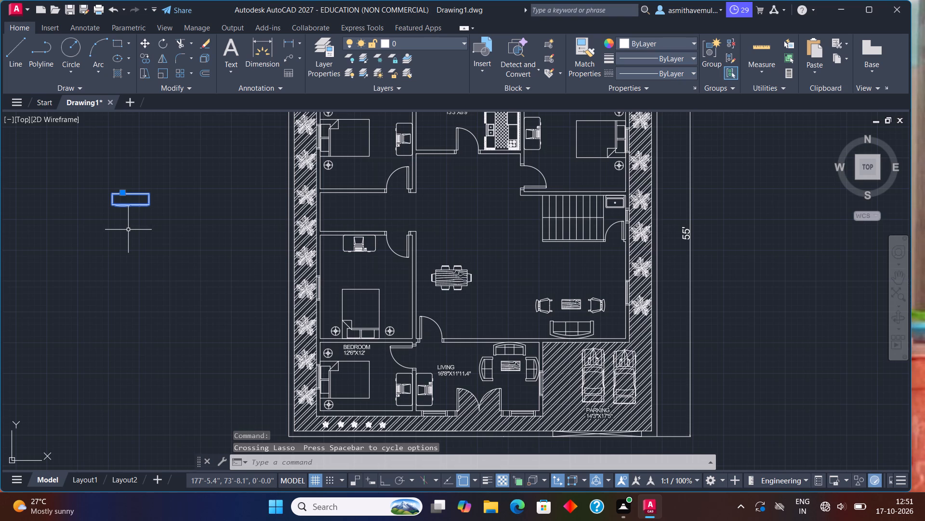
key(r)
key(o)
key(Return)
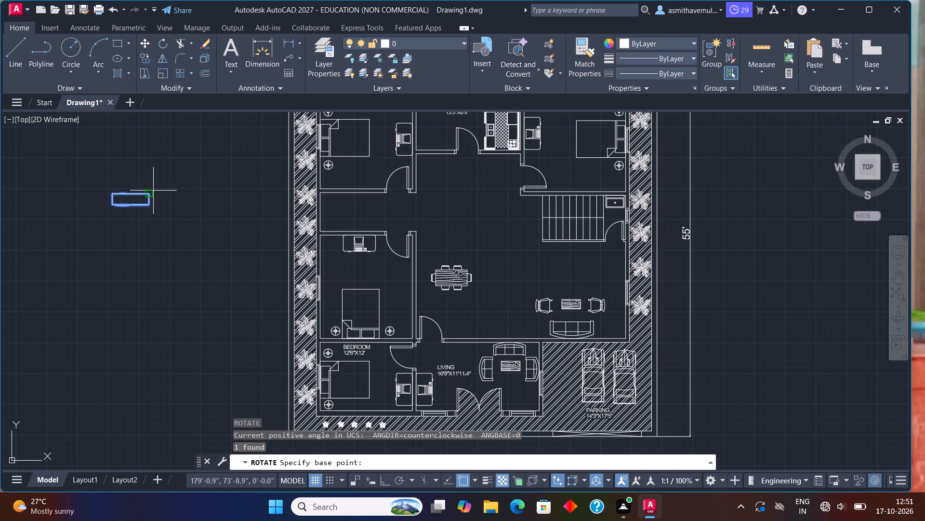
click(152, 190)
click(149, 167)
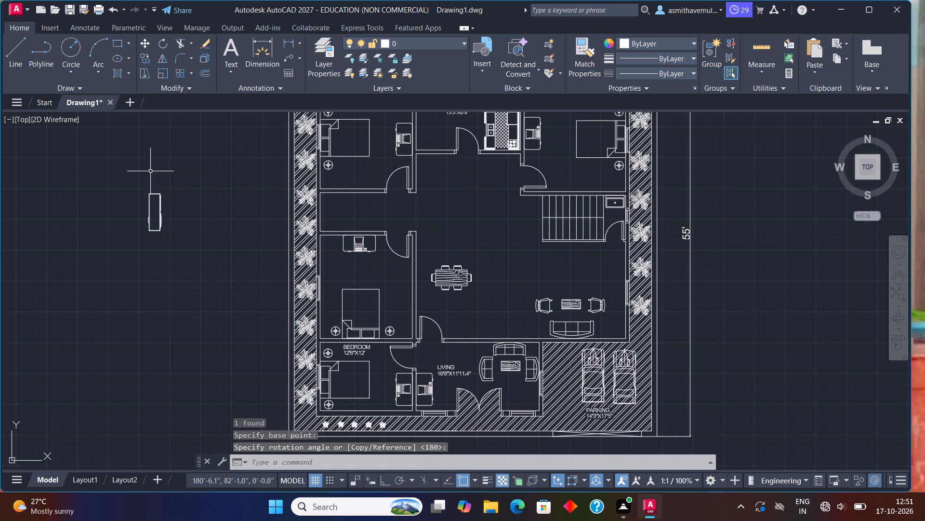
Move the entertainment center from outside the plan into the bedroom north of BEDROOM 12'6"X12', with its back against the west wall.
click(157, 217)
click(161, 212)
click(162, 211)
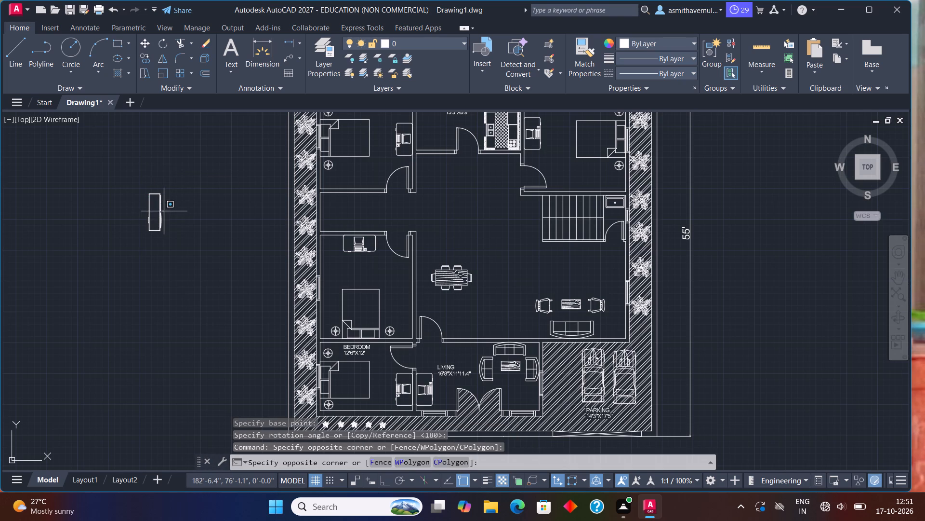
click(161, 213)
click(156, 213)
click(153, 214)
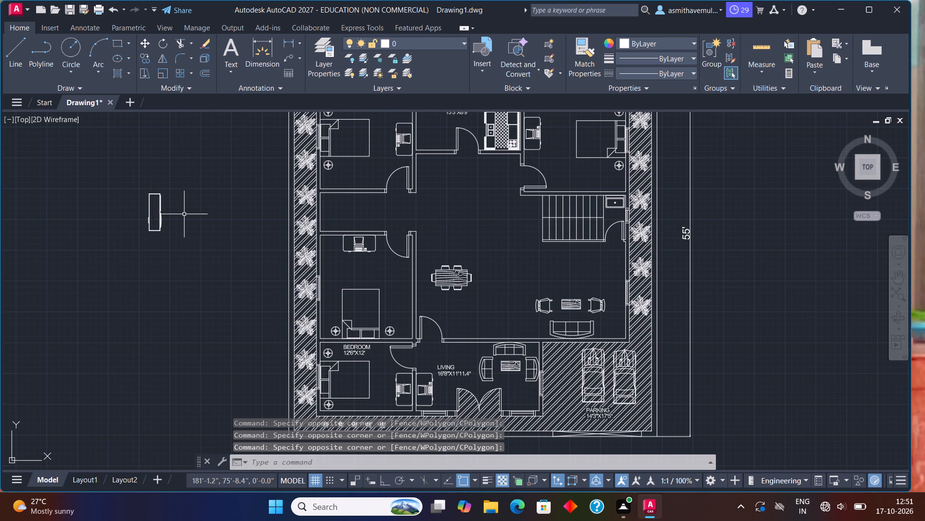
drag(185, 214, 103, 233)
key(m)
key(Return)
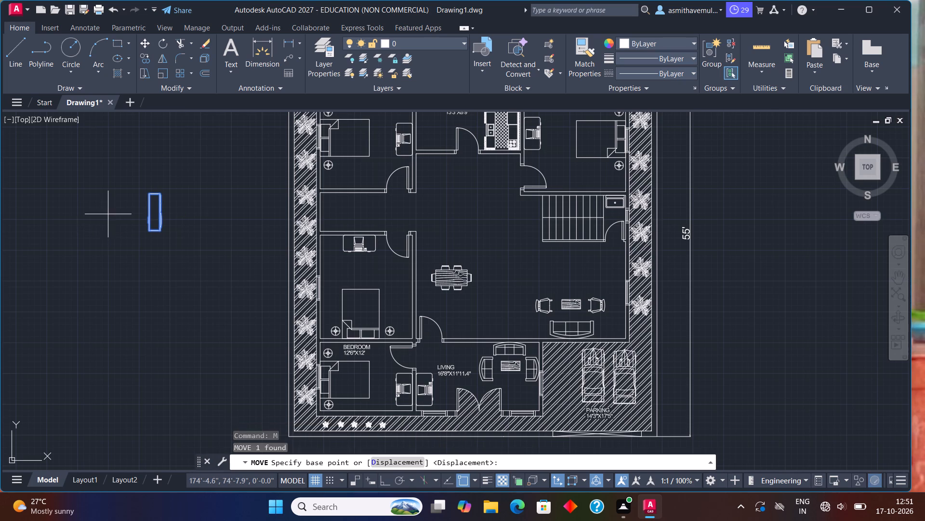
scroll(108, 213, up, 1)
click(171, 223)
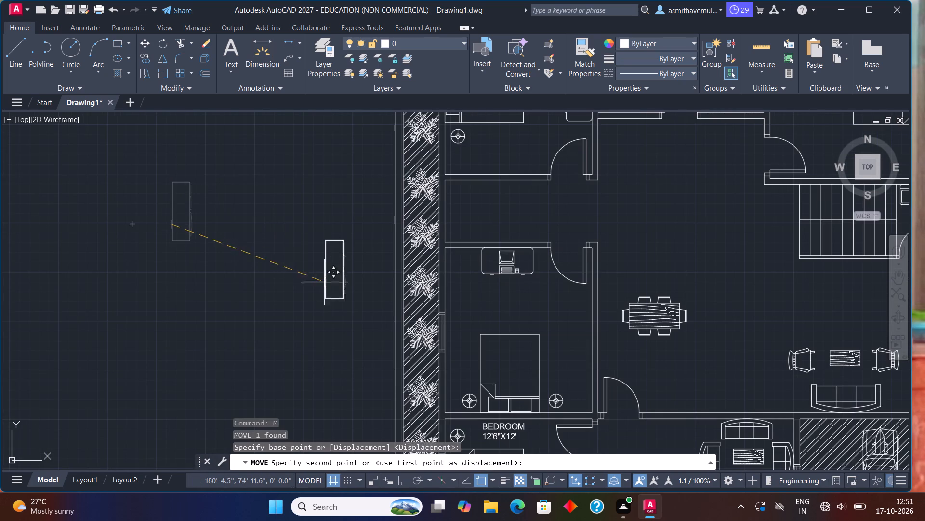
scroll(463, 325, up, 2)
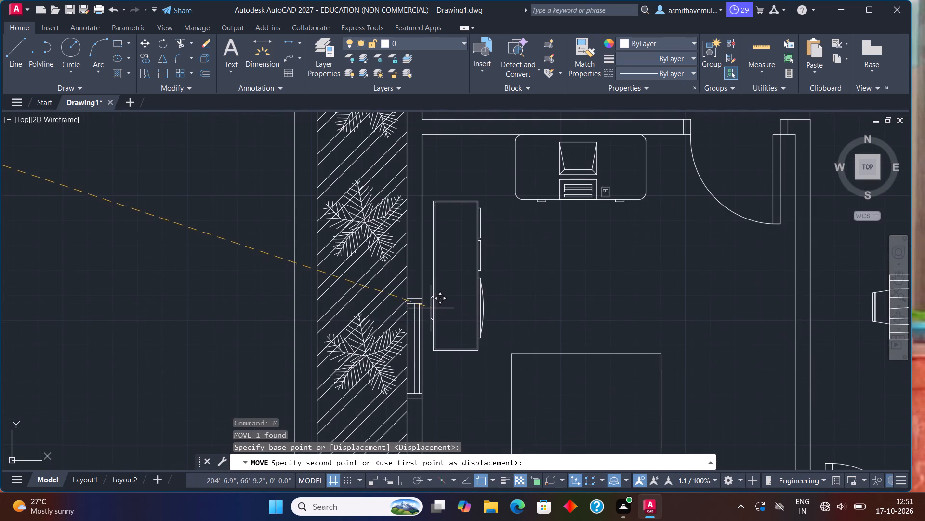
click(426, 306)
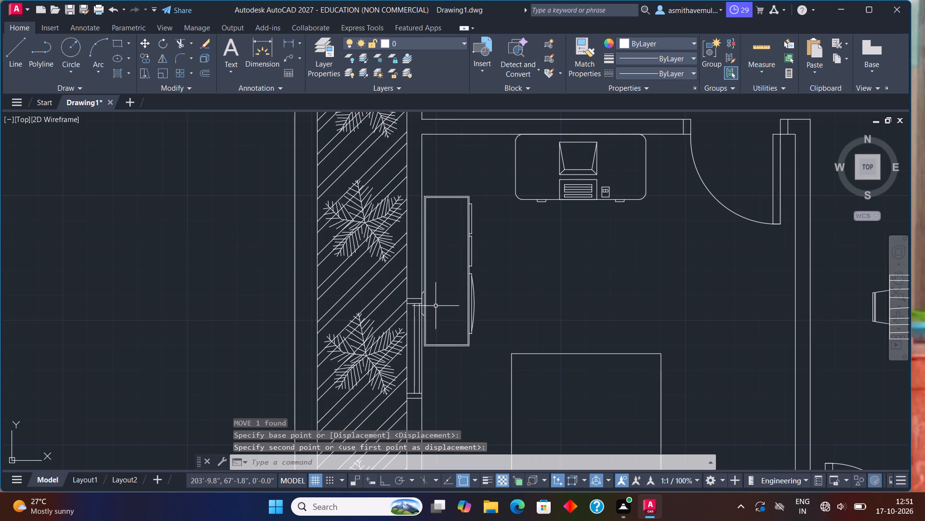
Copy the entertainment center from that bedroom's west wall into the empty space west of the floor plan.
scroll(476, 311, down, 4)
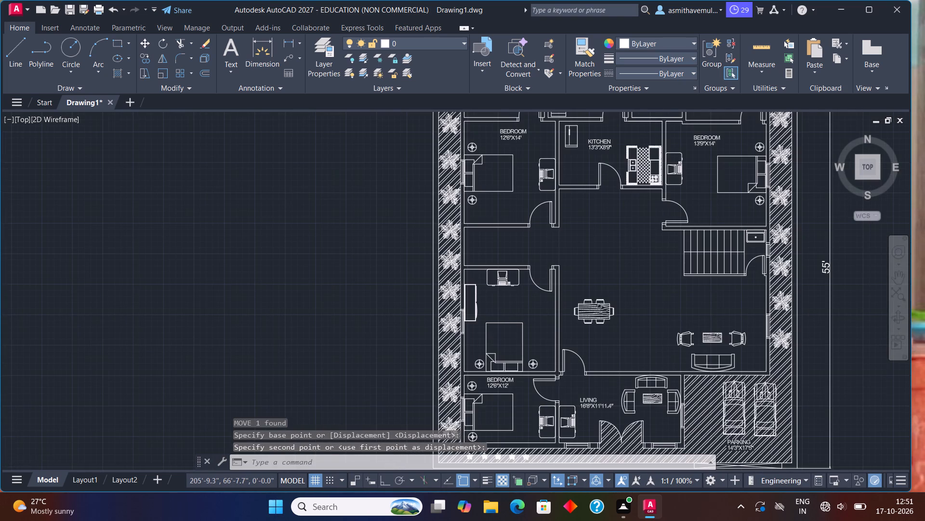
scroll(579, 296, up, 1)
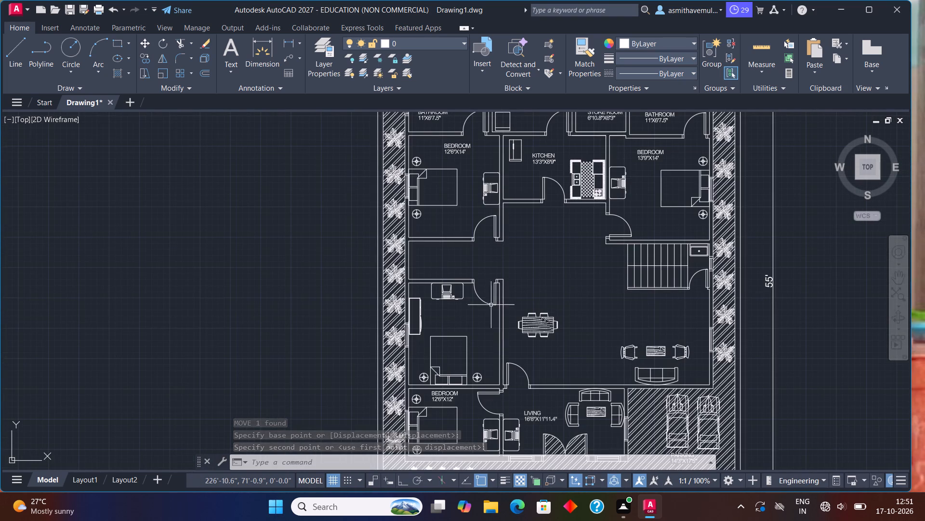
click(420, 312)
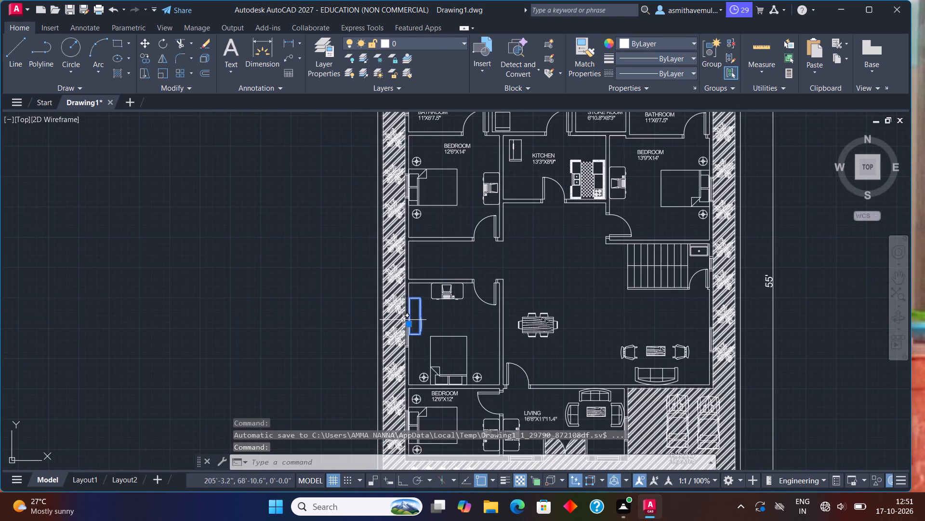
key(c)
text(OP)
key(y)
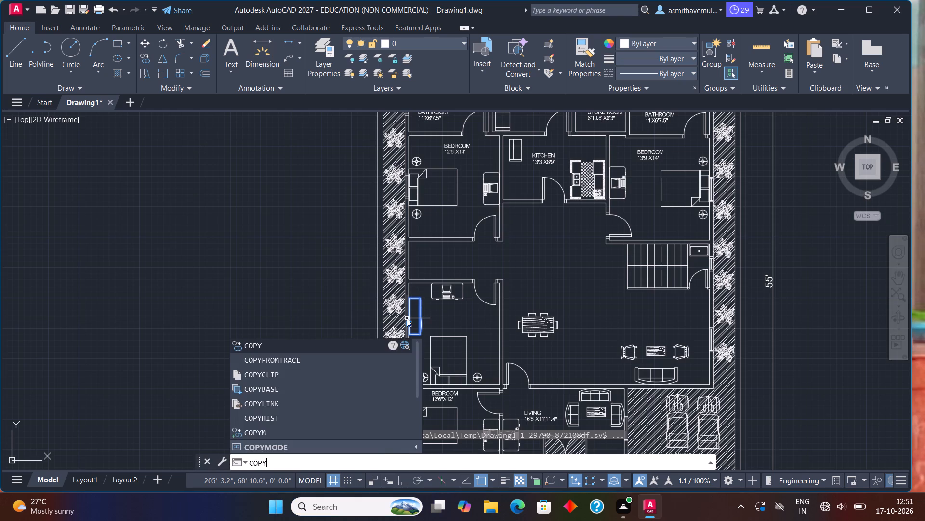
key(Return)
click(416, 314)
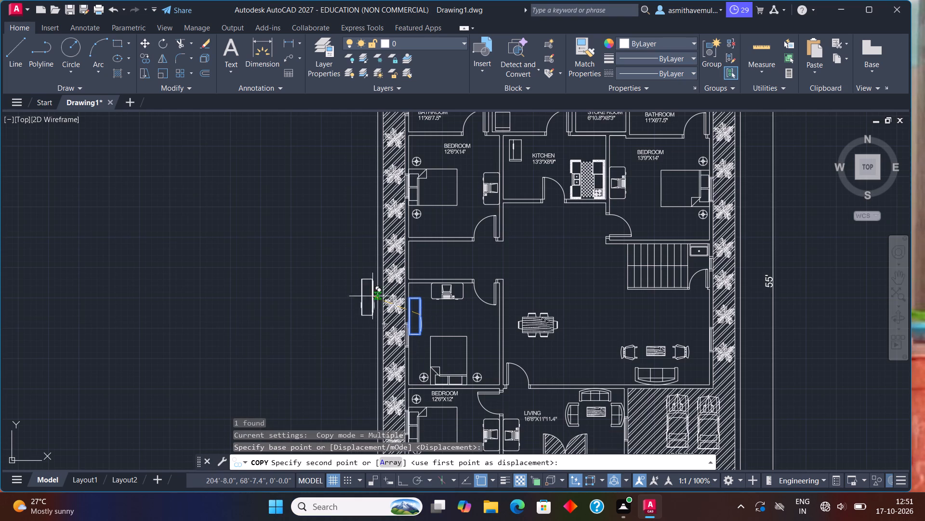
click(268, 268)
key(Escape)
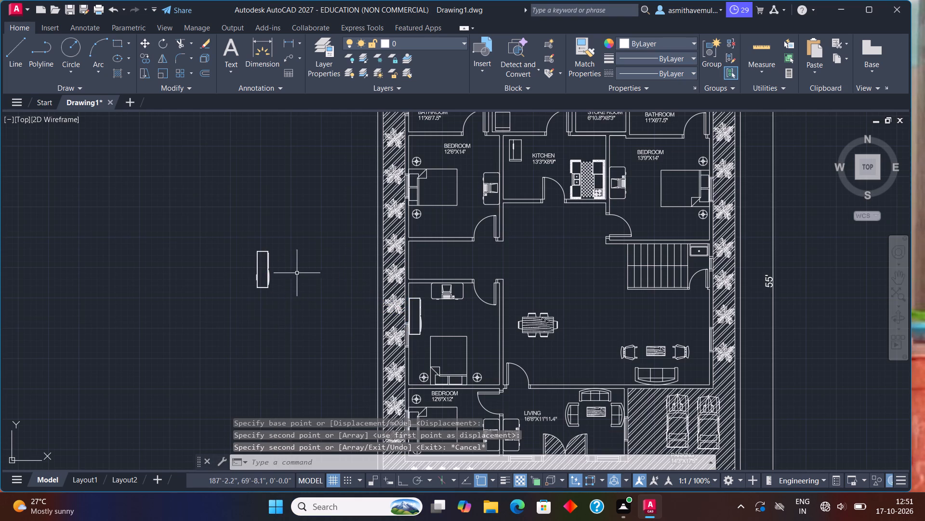
Rotate the copied entertainment center outside the plan by 90°, so its long side runs east-west and its front faces north.
drag(251, 266, 234, 294)
drag(331, 251, 203, 313)
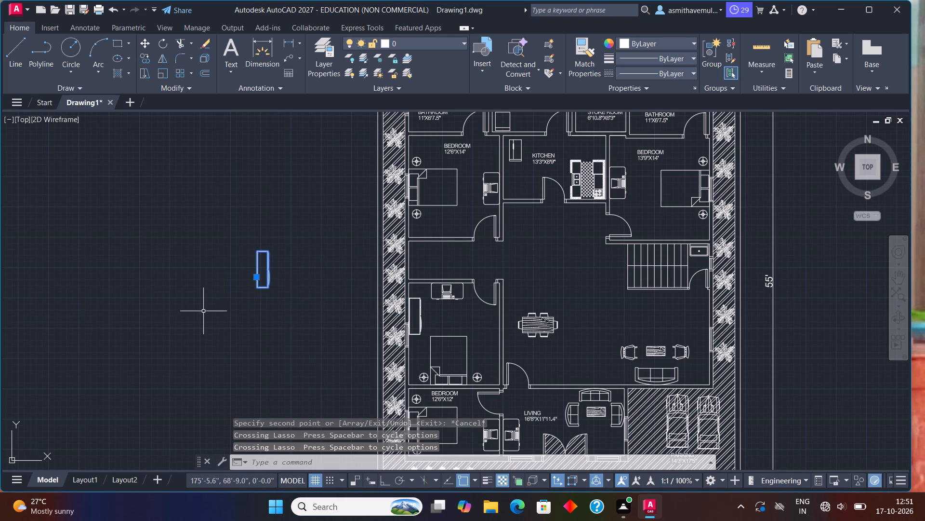
key(r)
key(o)
key(Return)
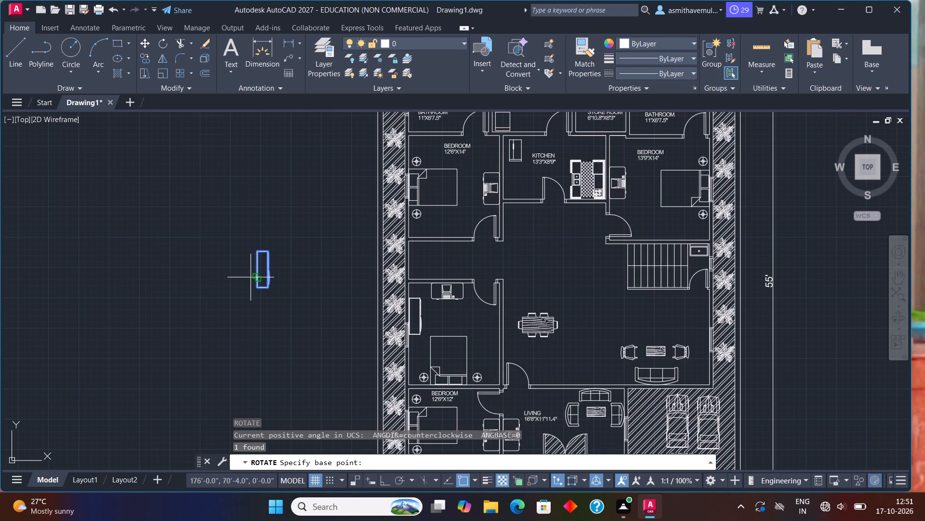
click(253, 276)
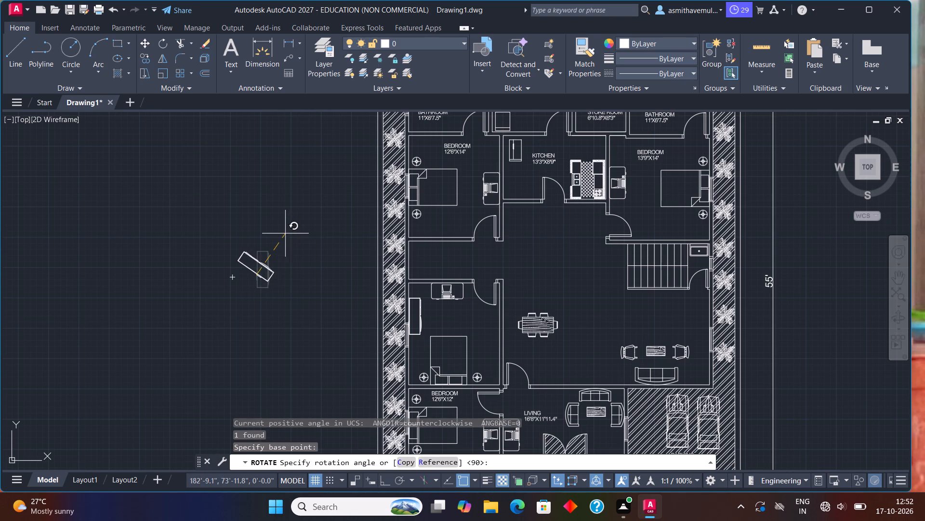
key(F8)
click(284, 233)
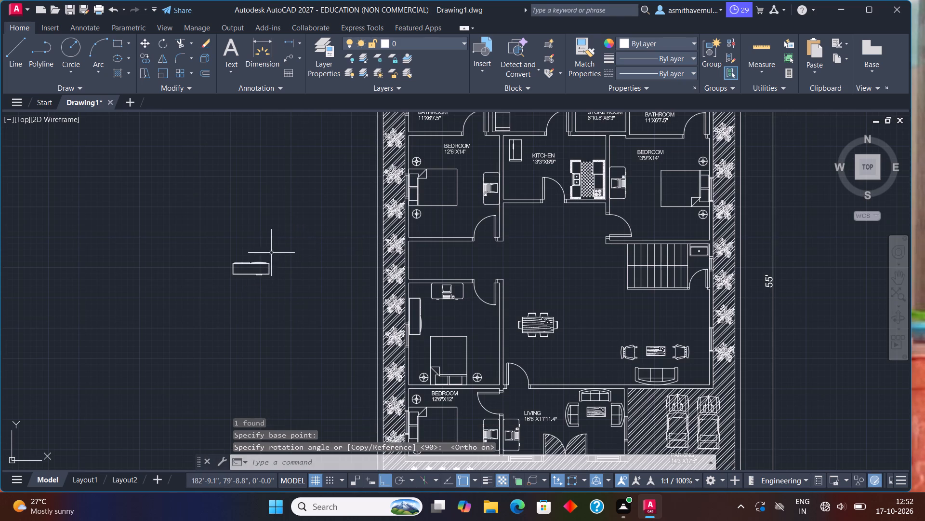
Copy the rotated entertainment center into the BEDROOM 12'6"X14', with its back against the south wall.
click(259, 275)
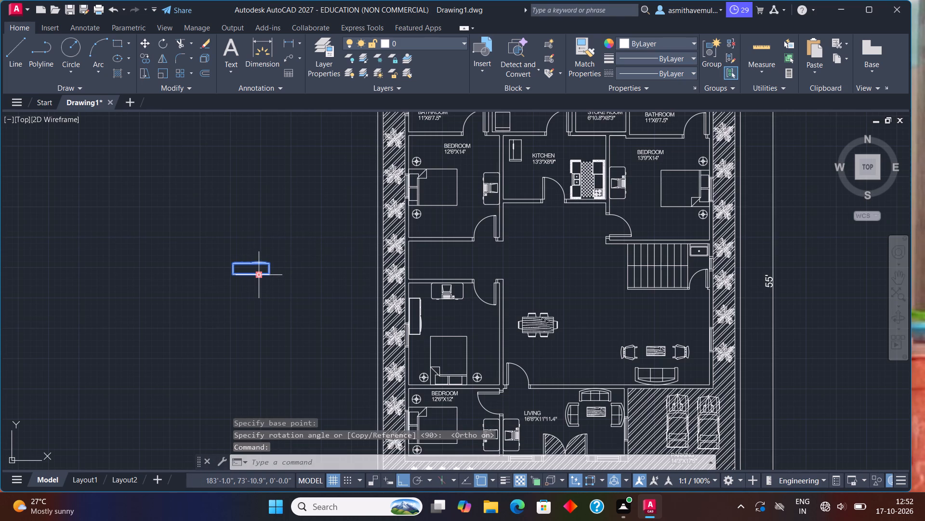
key(c)
key(o)
key(p)
key(y)
key(Return)
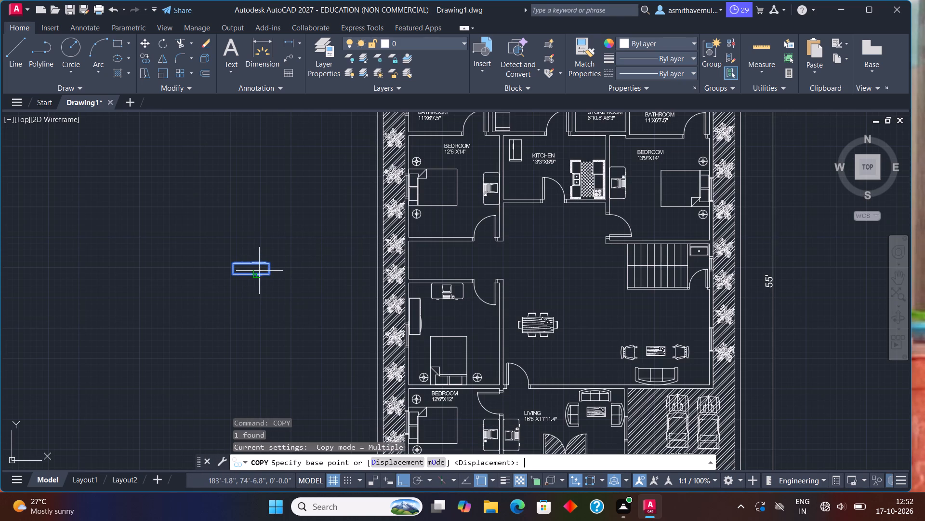
click(249, 283)
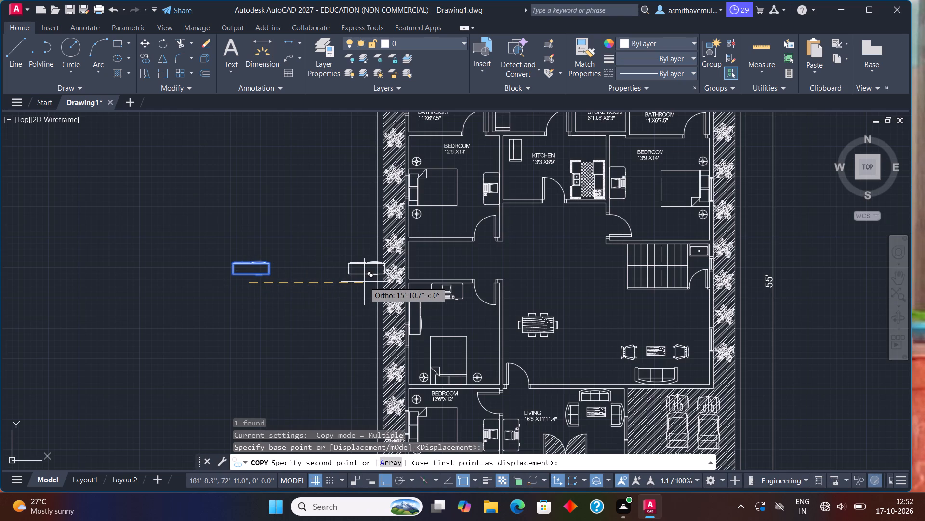
key(F8)
scroll(442, 255, up, 1)
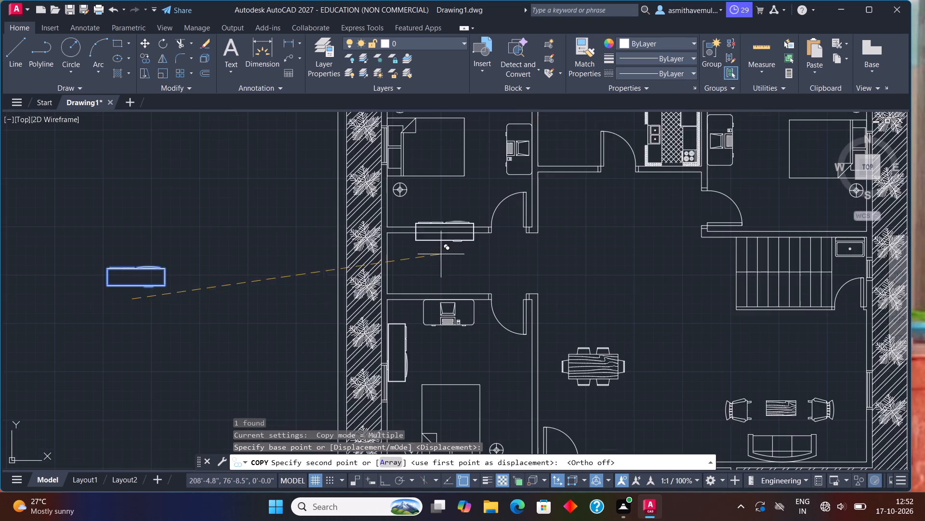
scroll(444, 222, up, 1)
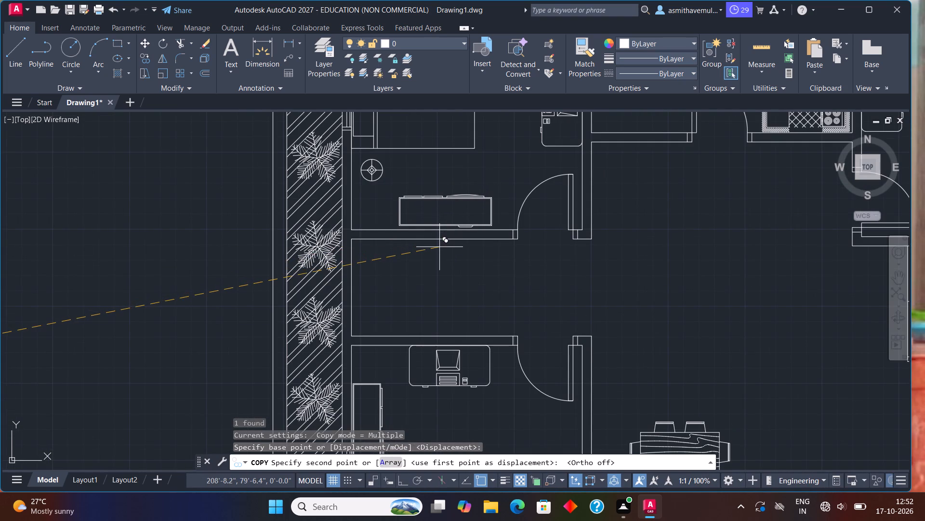
click(439, 247)
Place another copy of the rotated entertainment center in the BEDROOM 13'9"X14', with its back against the south wall.
scroll(586, 247, down, 3)
middle_drag(634, 260, 631, 260)
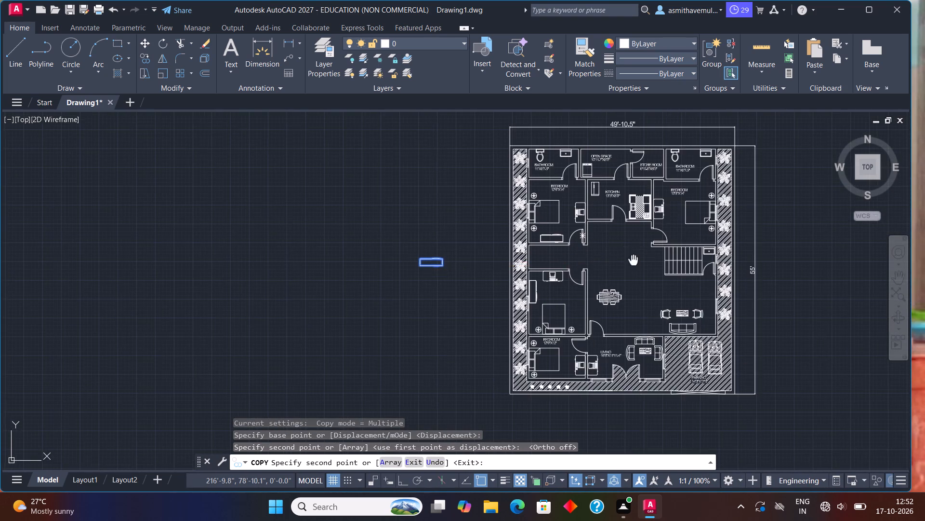
middle_drag(631, 260, 266, 261)
scroll(341, 254, up, 2)
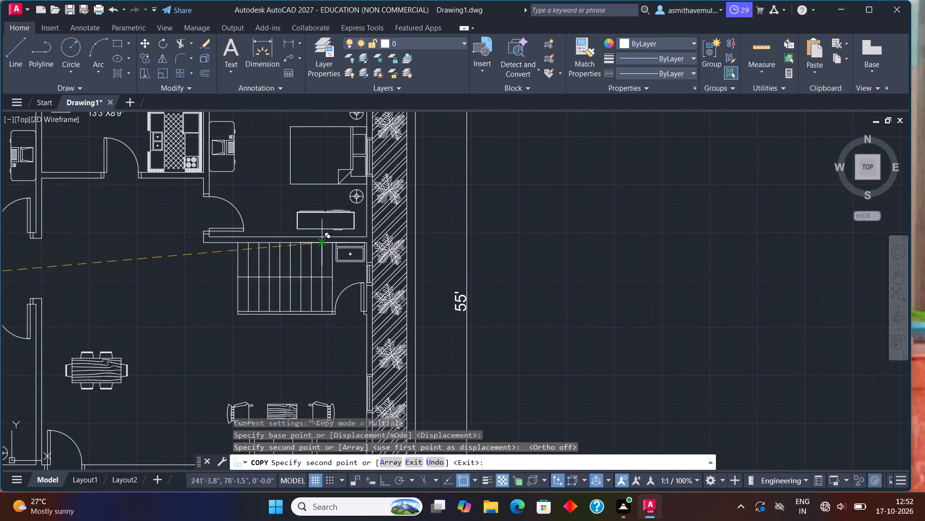
scroll(303, 245, up, 1)
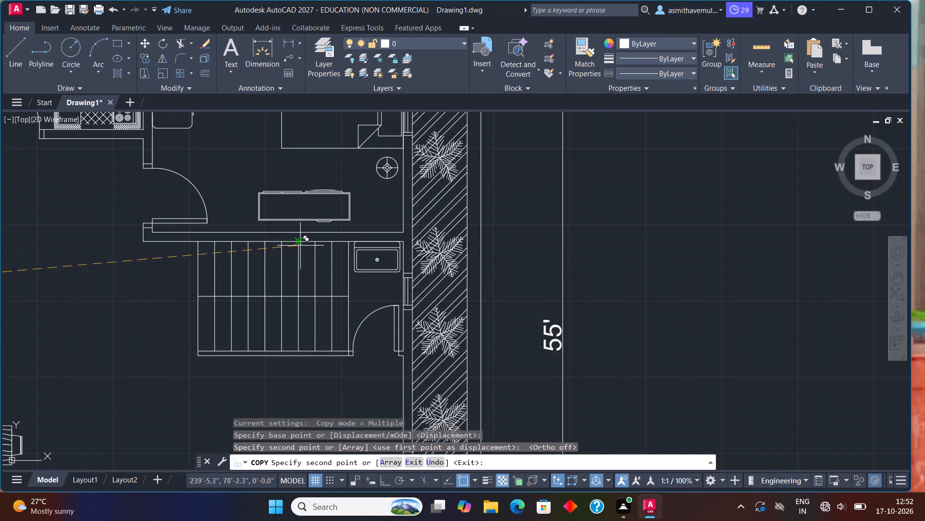
click(295, 249)
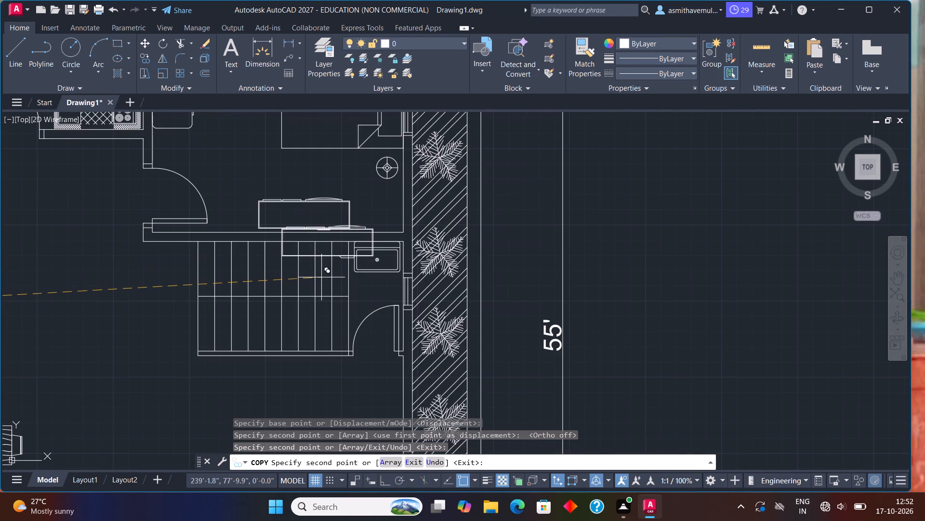
key(Escape)
Delete the leftover entertainment center in the empty space west of the floor plan.
scroll(321, 278, down, 3)
middle_drag(311, 285, 371, 285)
drag(123, 271, 112, 312)
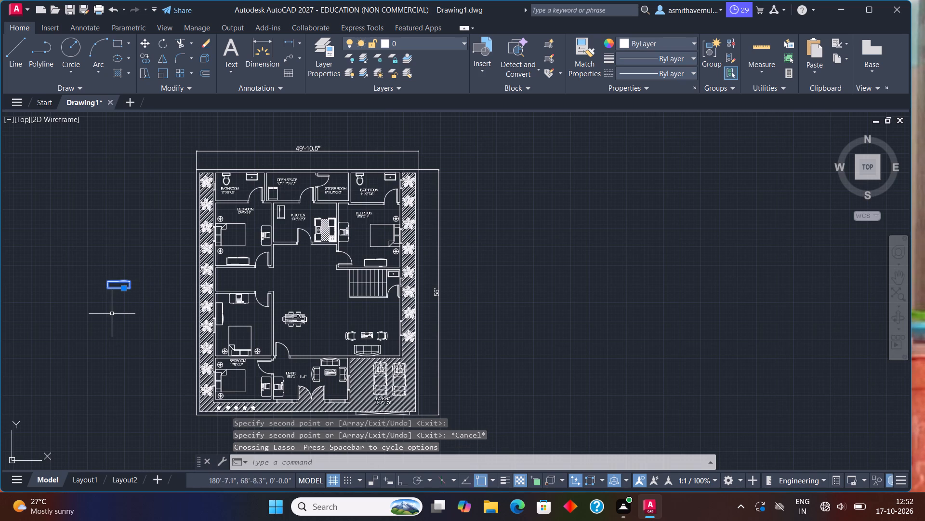
key(Delete)
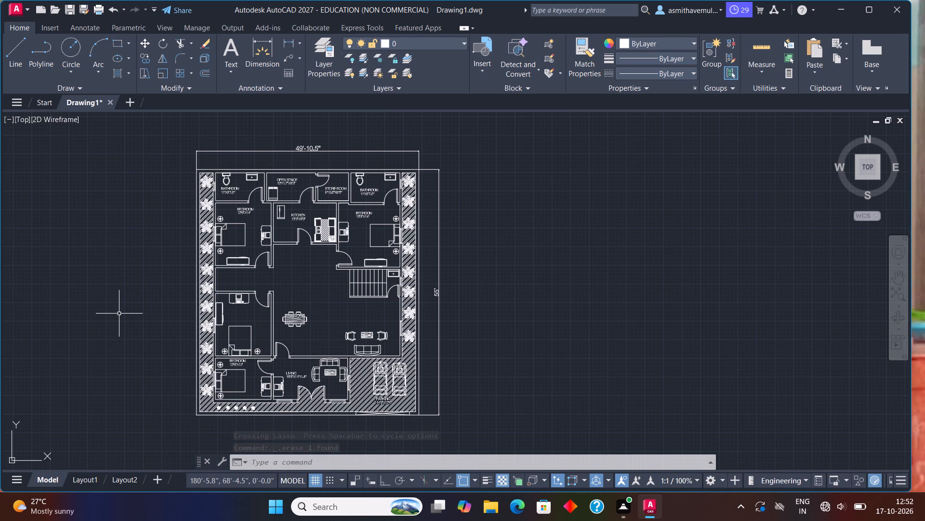
Copy the southern bedside lamp of the BEDROOM 13'9"X14' to the east end of the sofa in the large central hall.
scroll(218, 195, up, 1)
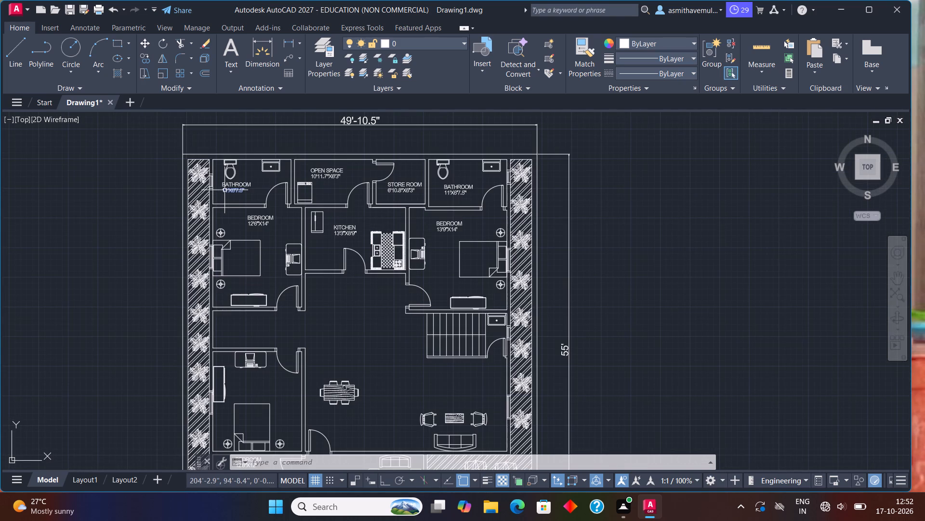
middle_drag(225, 188, 225, 245)
scroll(227, 240, up, 1)
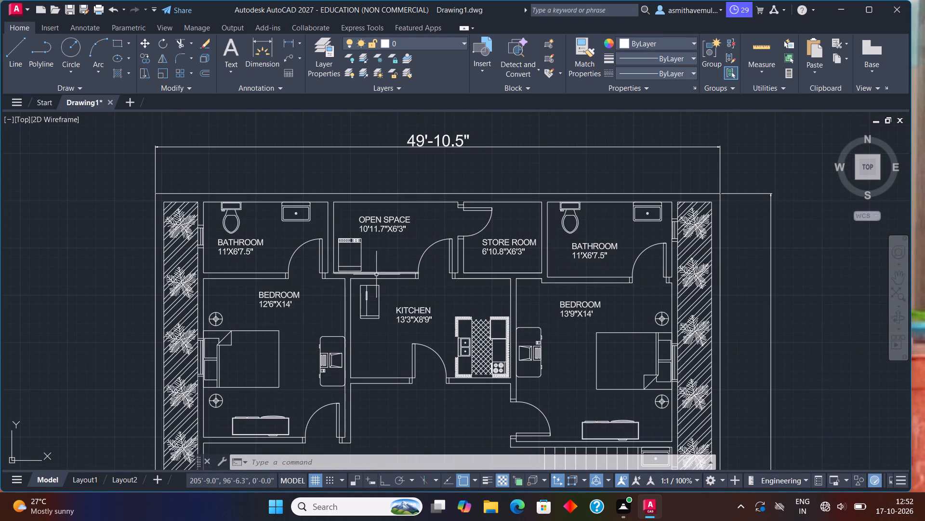
middle_drag(383, 320, 417, 254)
scroll(492, 346, down, 1)
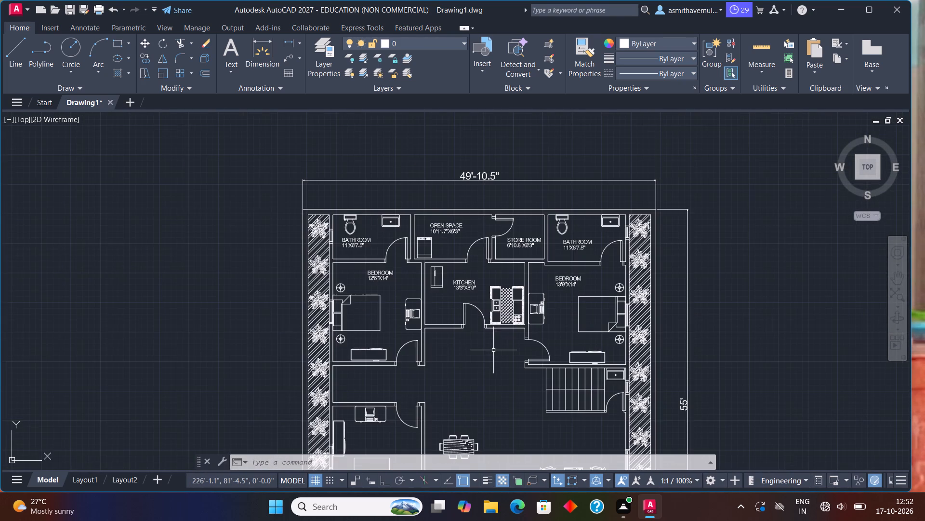
middle_drag(500, 352, 283, 303)
scroll(322, 247, up, 1)
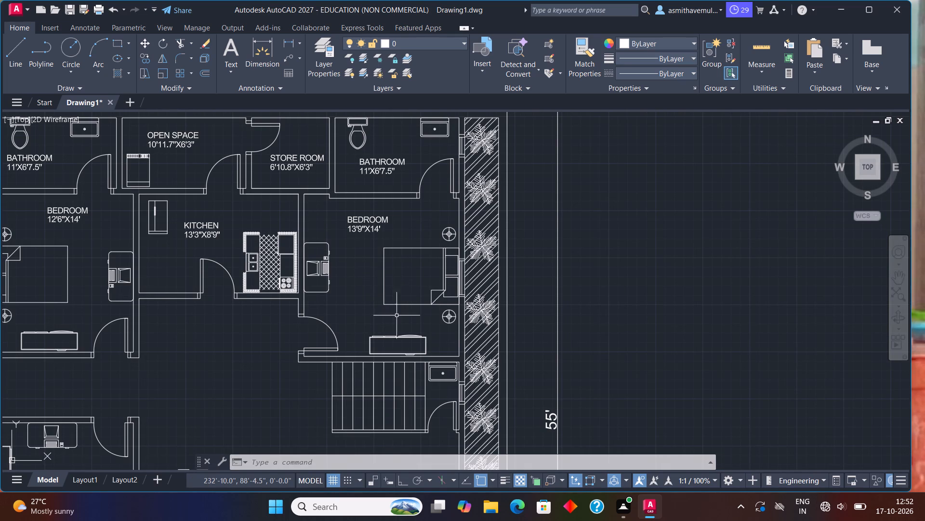
middle_drag(423, 359, 488, 185)
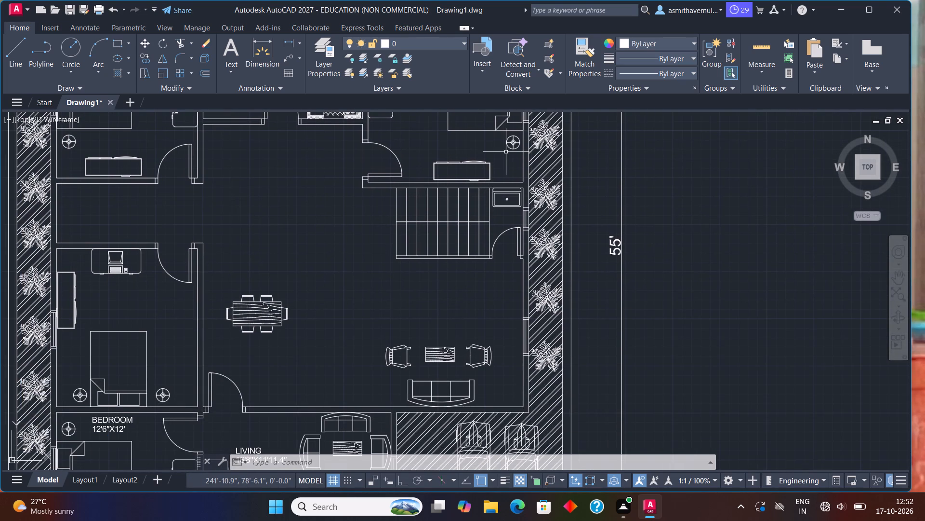
click(510, 146)
key(c)
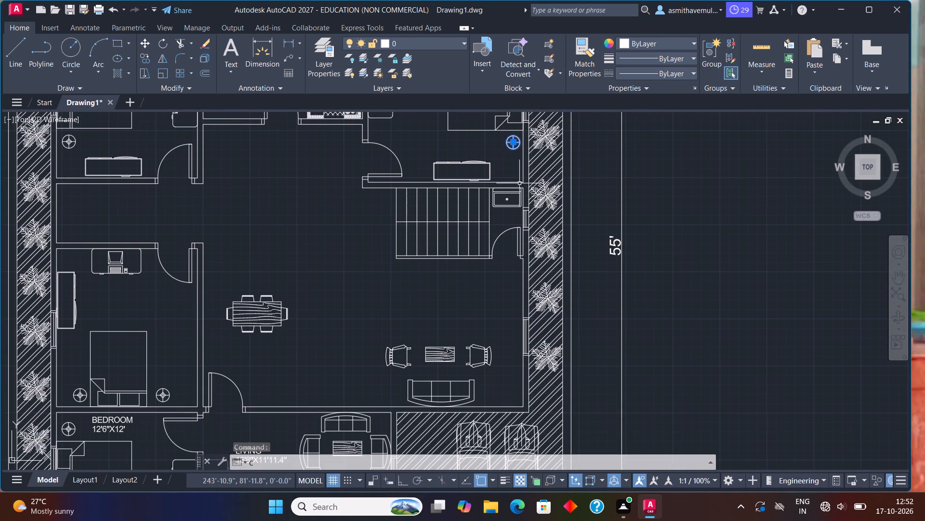
text(OP)
key(y)
key(Return)
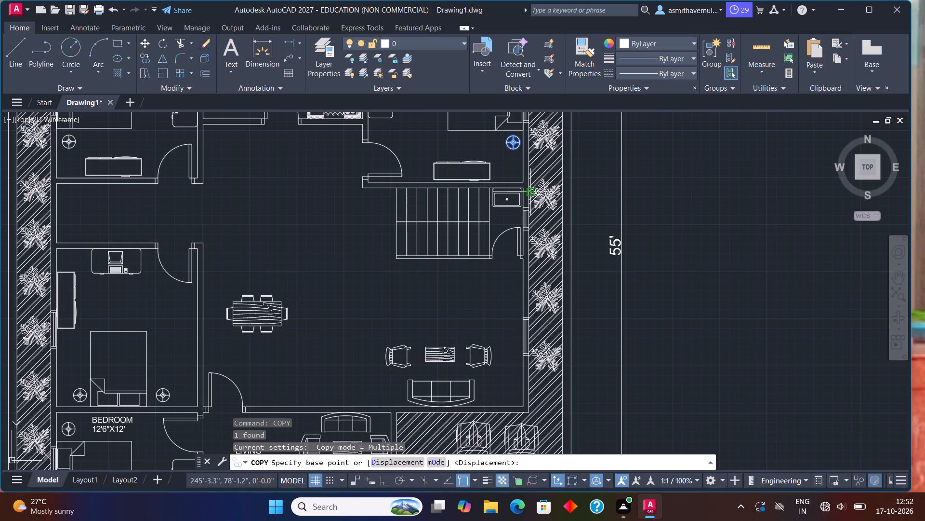
click(515, 140)
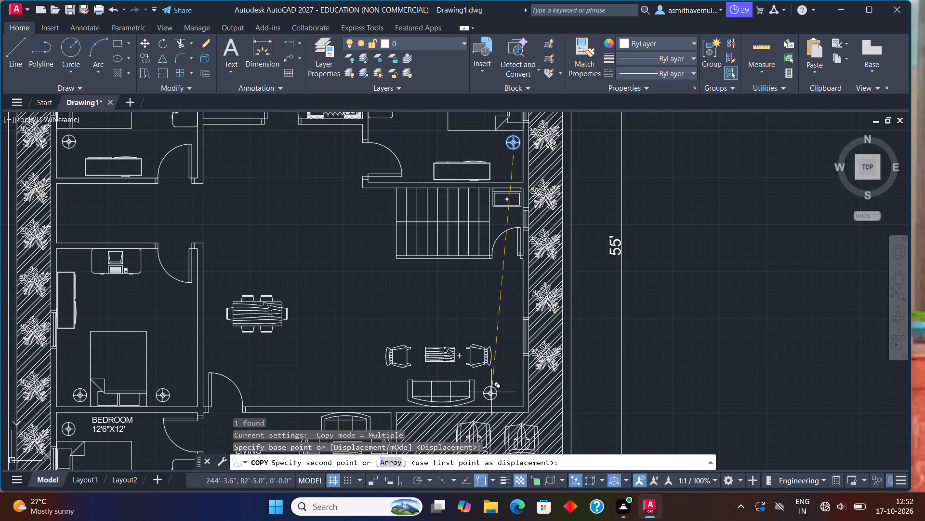
click(493, 388)
Place two more copies of the lamp in the LIVING room, one at each end of the north sofa.
scroll(430, 377, down, 1)
middle_drag(421, 379, 503, 298)
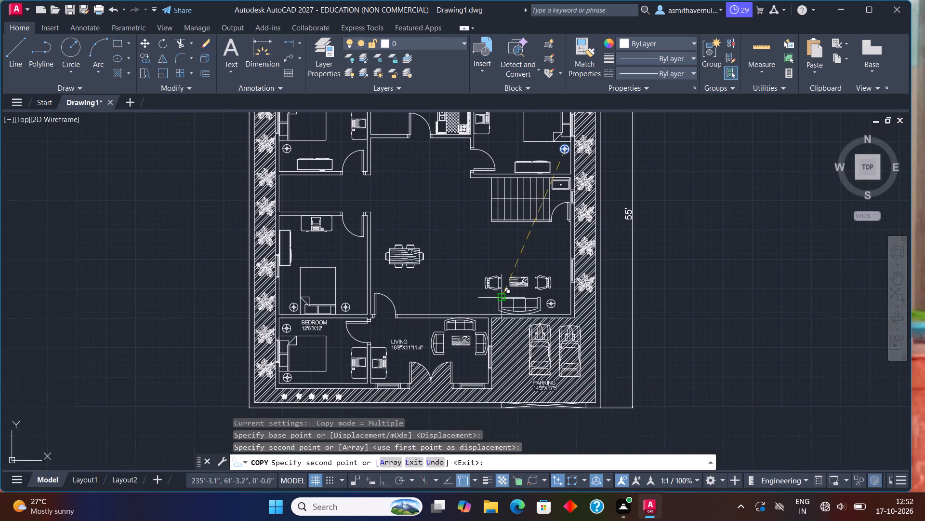
scroll(478, 316, up, 2)
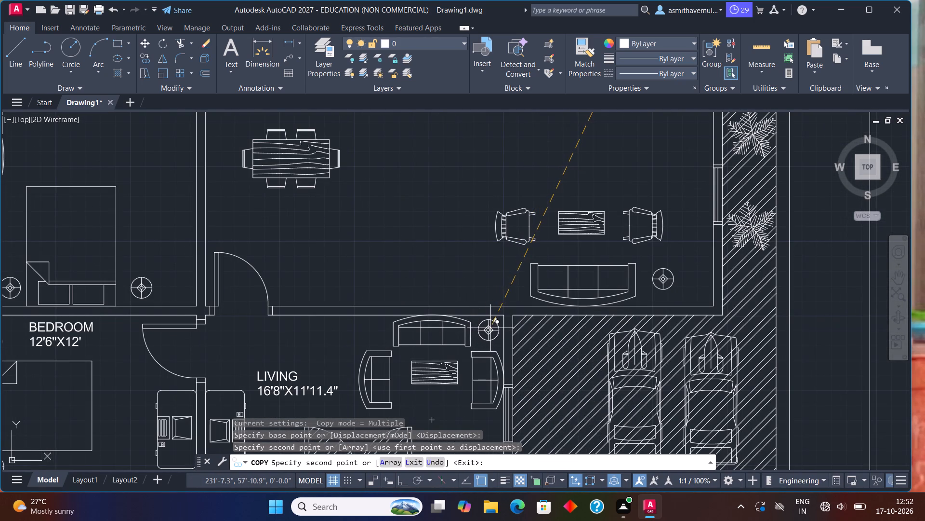
click(489, 330)
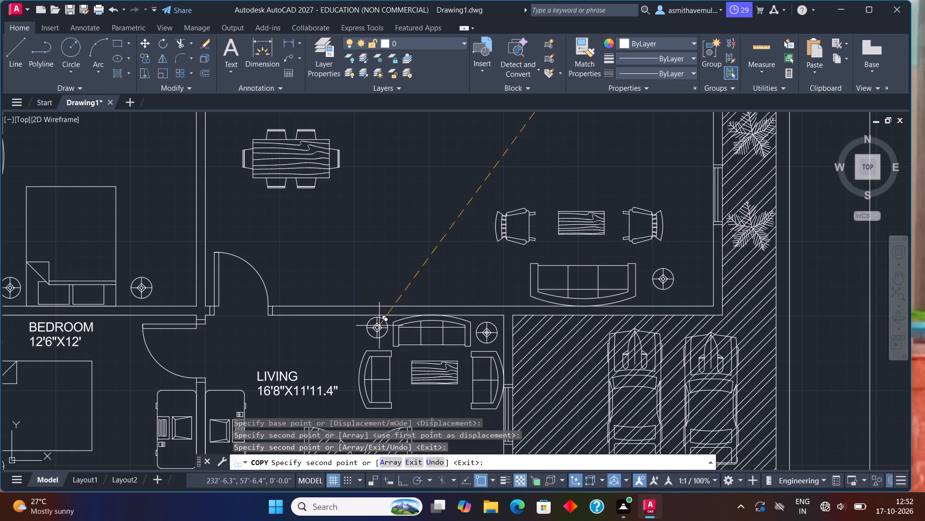
click(374, 329)
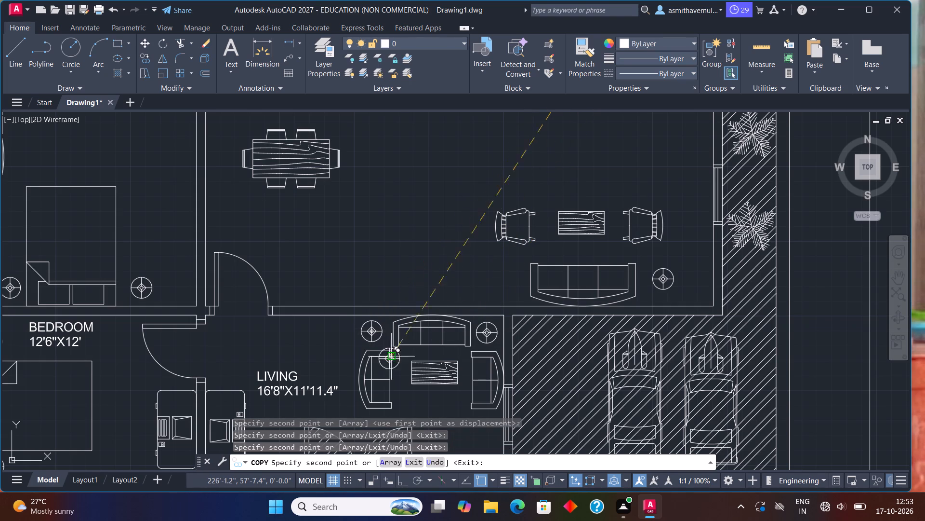
key(Escape)
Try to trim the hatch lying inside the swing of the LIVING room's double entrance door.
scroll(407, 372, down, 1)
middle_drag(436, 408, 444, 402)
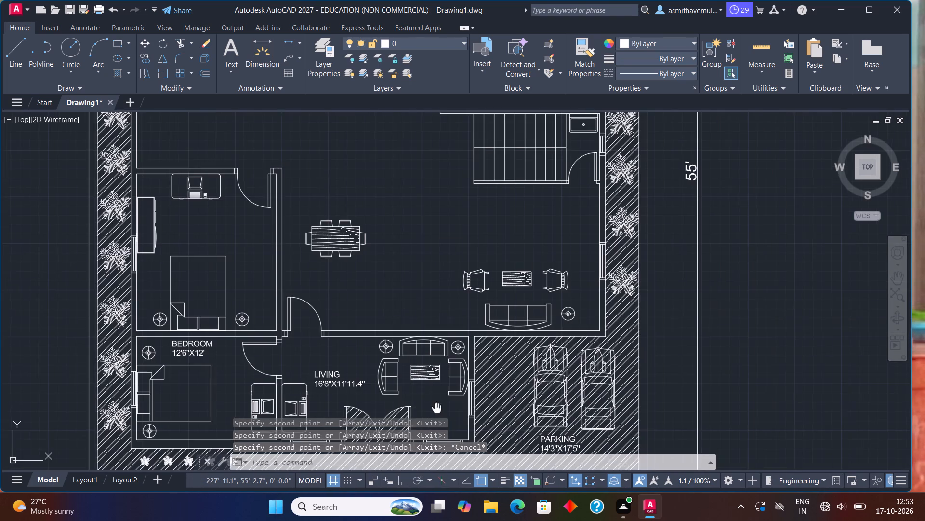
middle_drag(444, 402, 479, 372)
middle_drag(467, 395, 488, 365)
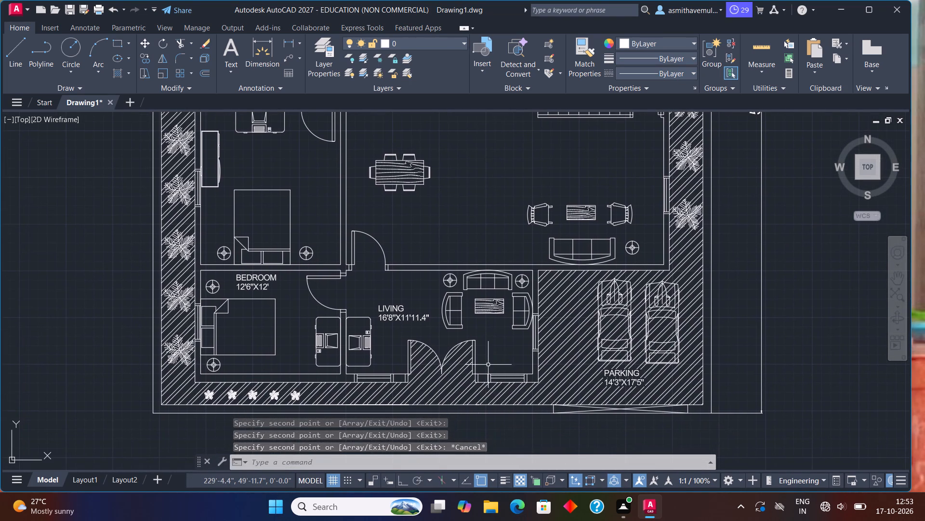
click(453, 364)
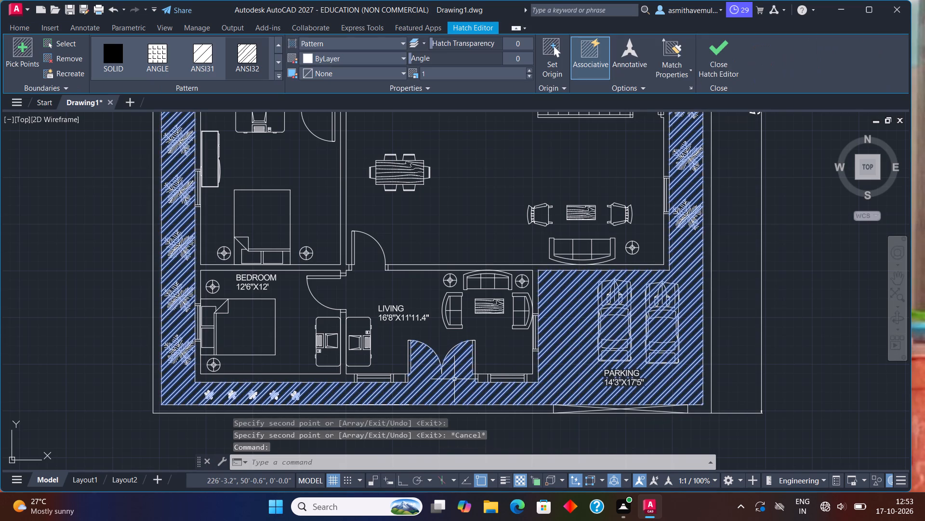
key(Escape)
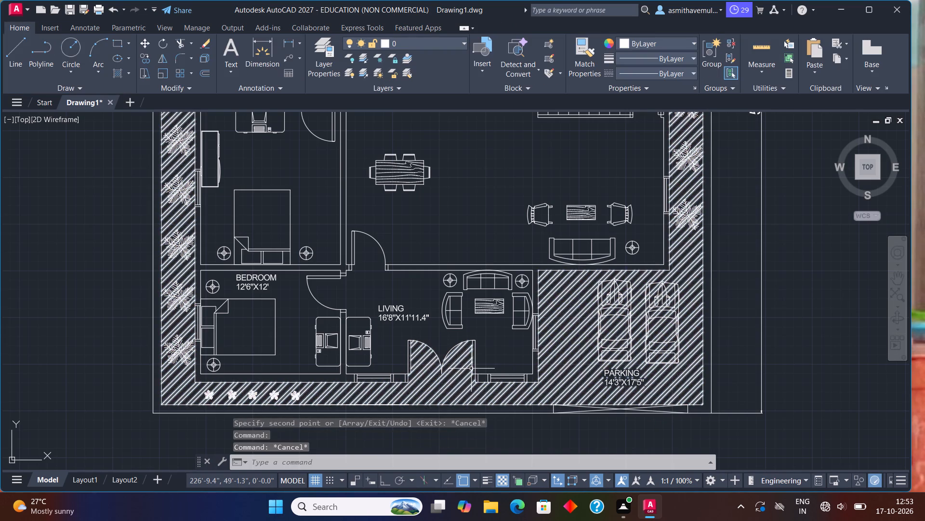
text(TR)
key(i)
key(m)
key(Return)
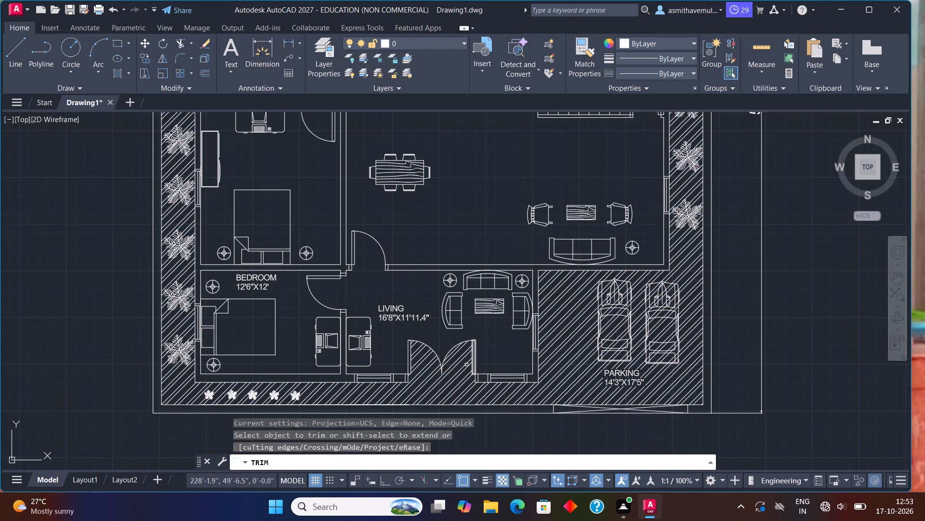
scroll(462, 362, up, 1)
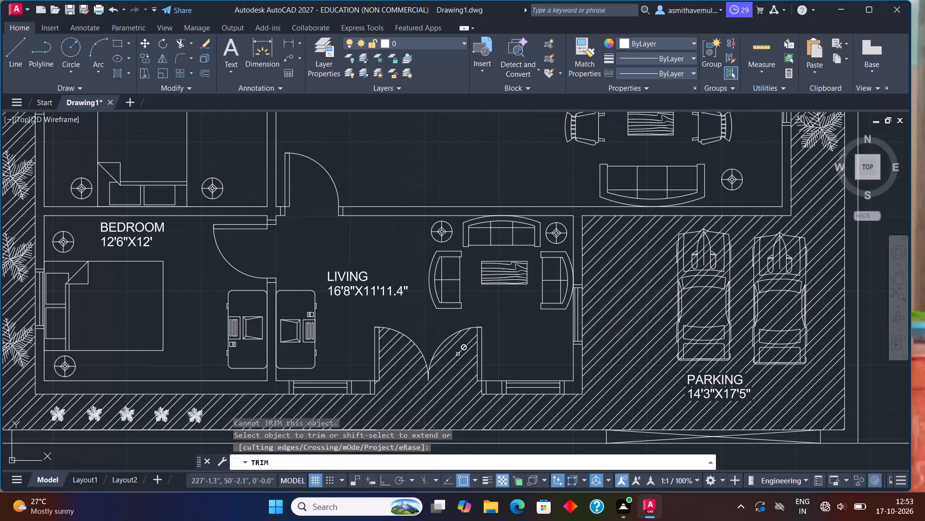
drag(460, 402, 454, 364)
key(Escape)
Add the single-line text DINING east of the dining table, with height 6" and rotation 0.
scroll(453, 363, down, 2)
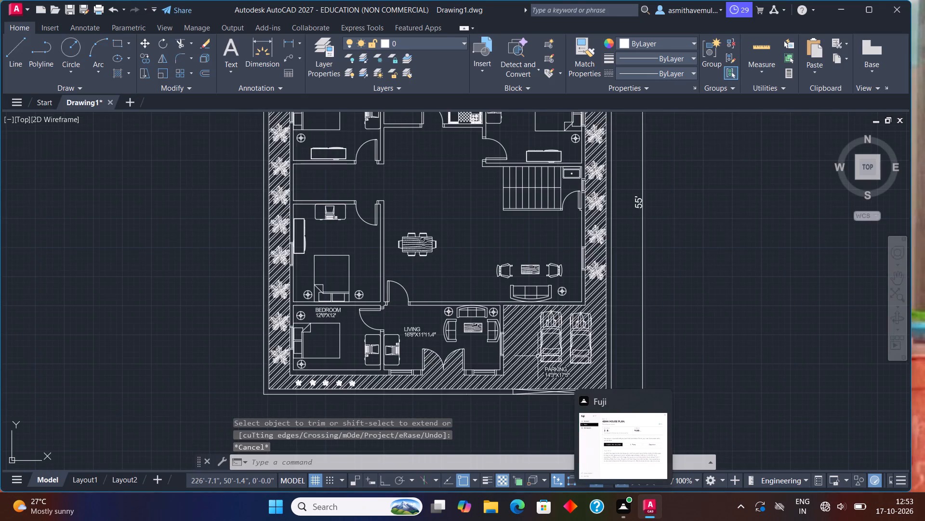
scroll(499, 299, down, 1)
scroll(469, 273, up, 1)
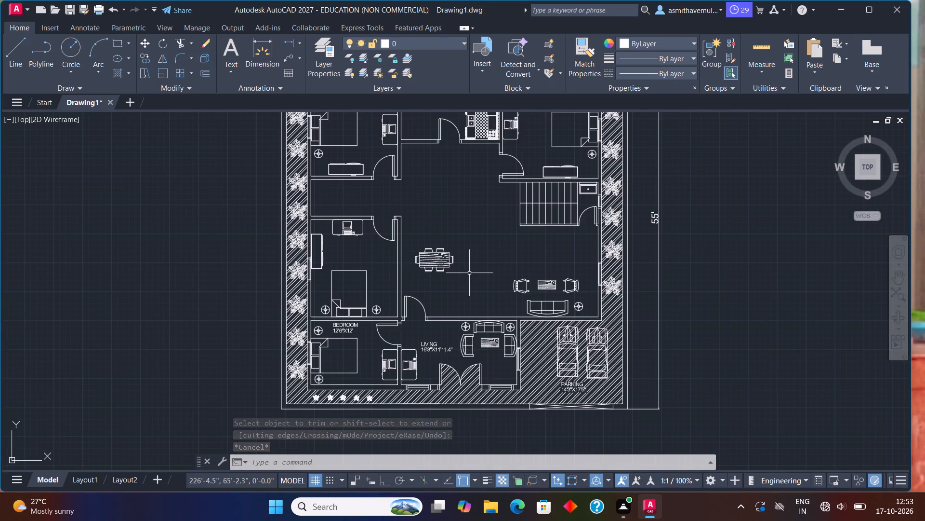
scroll(469, 273, up, 1)
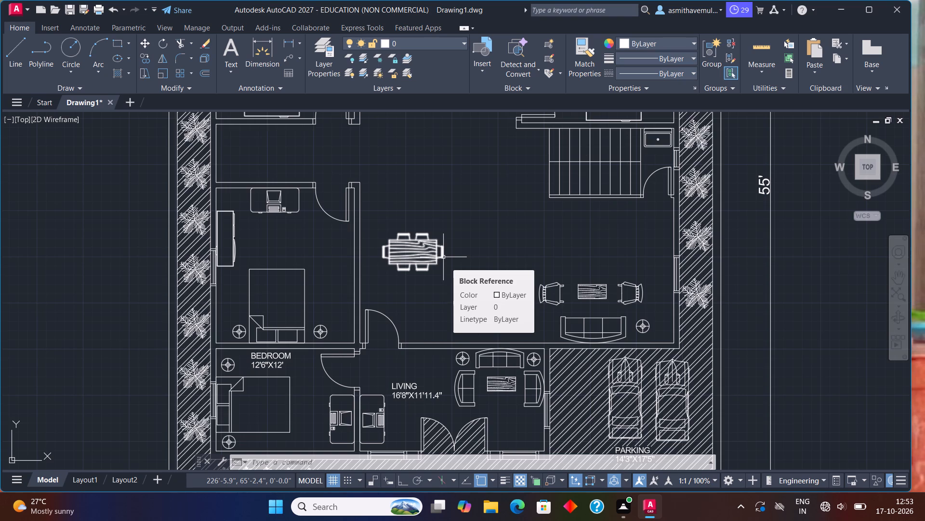
text(TEXT)
key(Return)
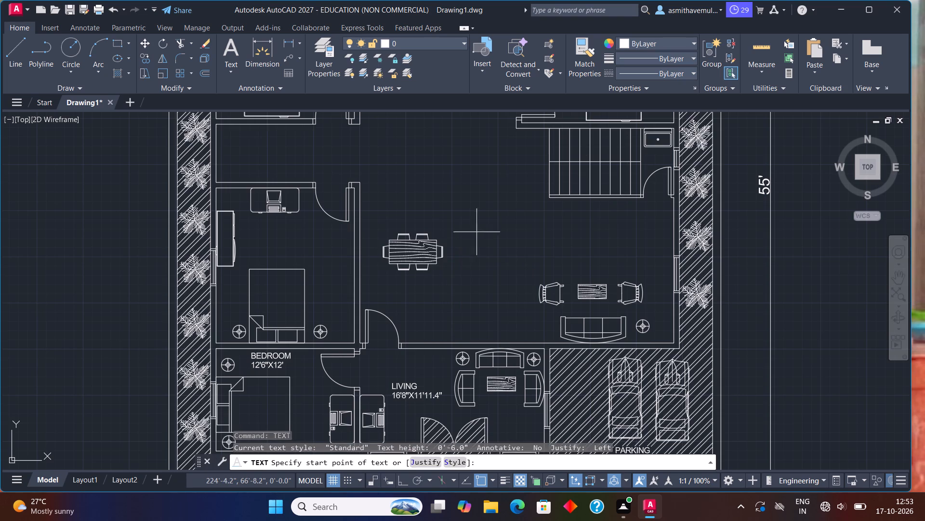
click(480, 227)
text(6")
key(Return)
key(0)
key(Return)
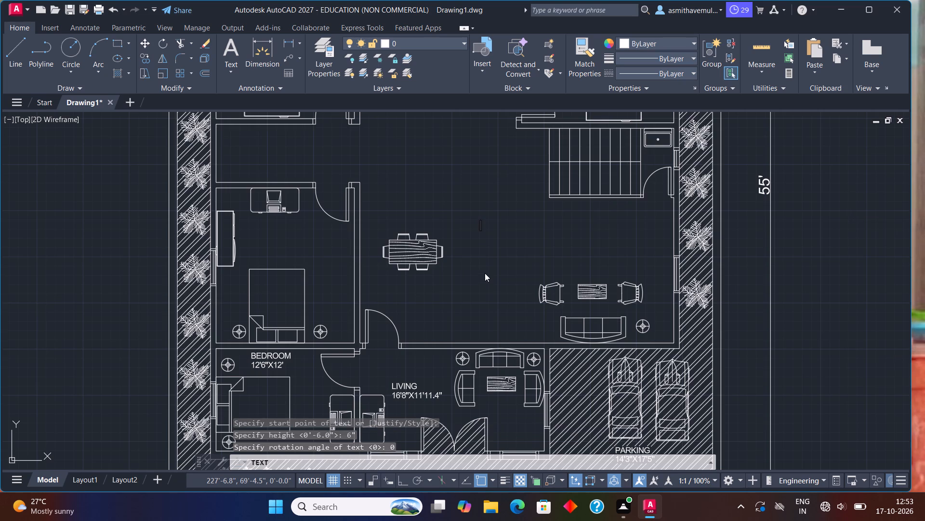
click(482, 243)
text(DINING)
key(Return)
click(484, 264)
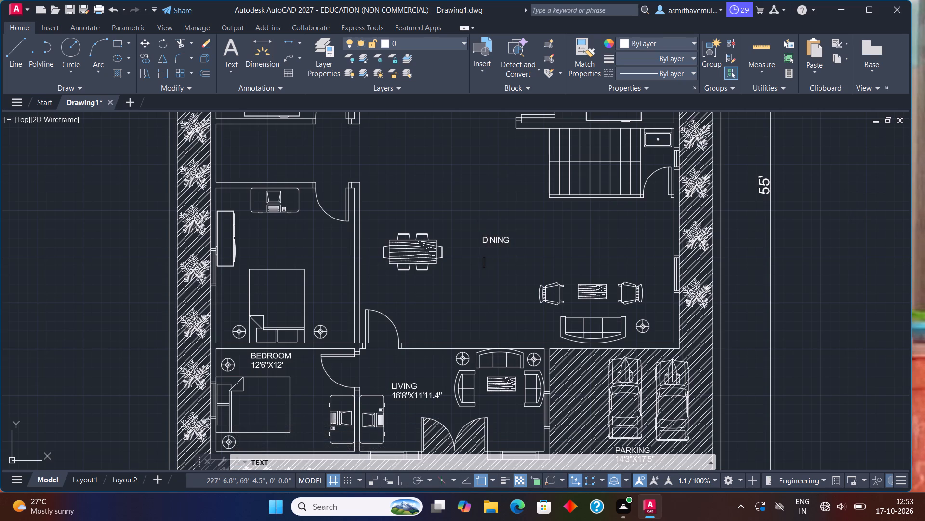
key(Escape)
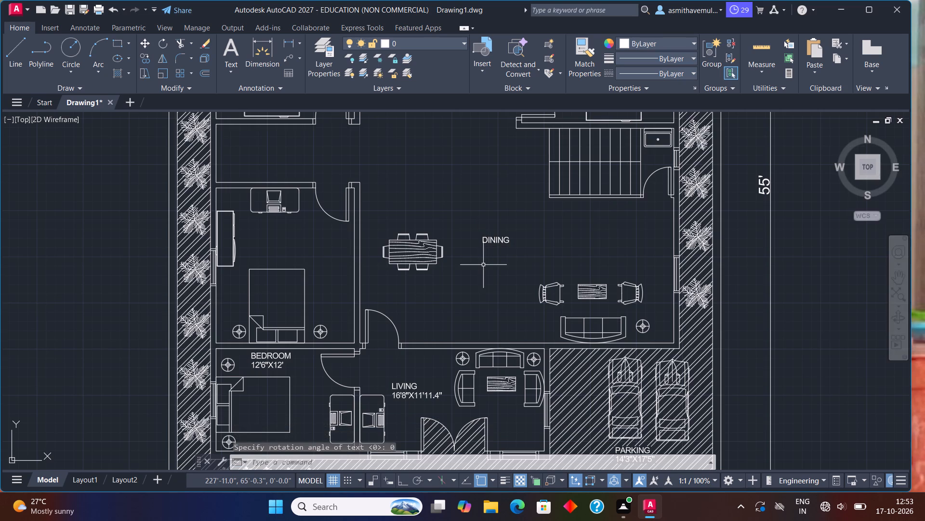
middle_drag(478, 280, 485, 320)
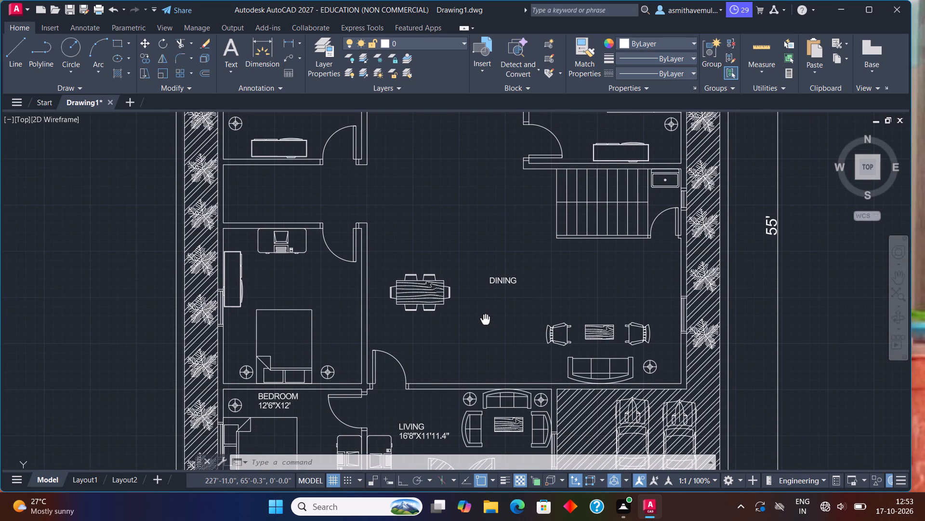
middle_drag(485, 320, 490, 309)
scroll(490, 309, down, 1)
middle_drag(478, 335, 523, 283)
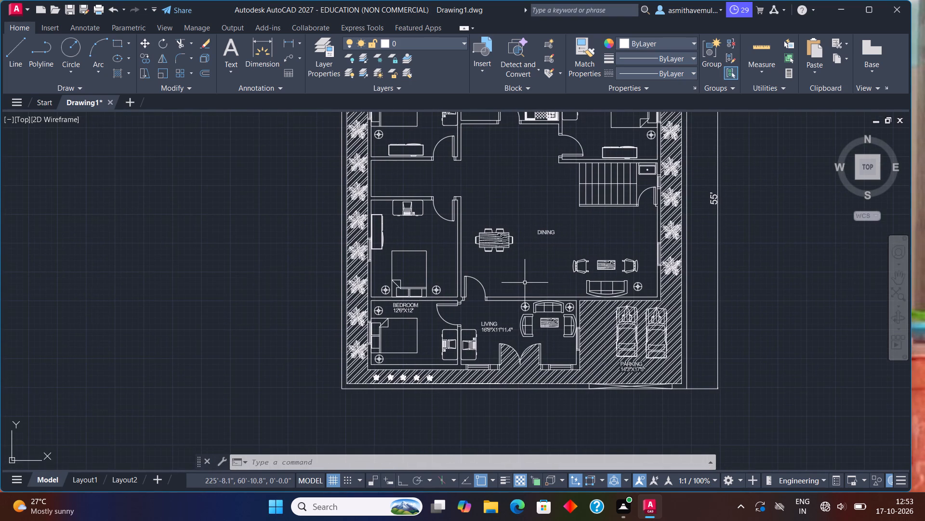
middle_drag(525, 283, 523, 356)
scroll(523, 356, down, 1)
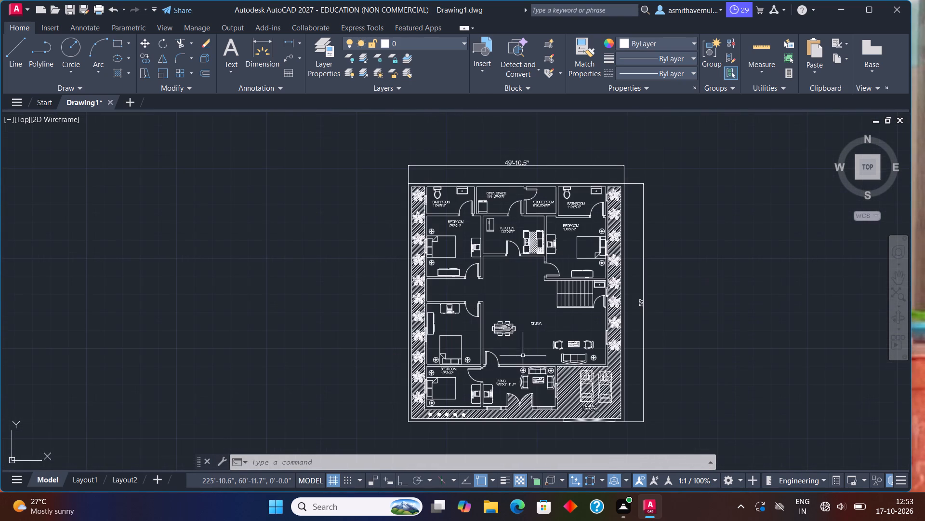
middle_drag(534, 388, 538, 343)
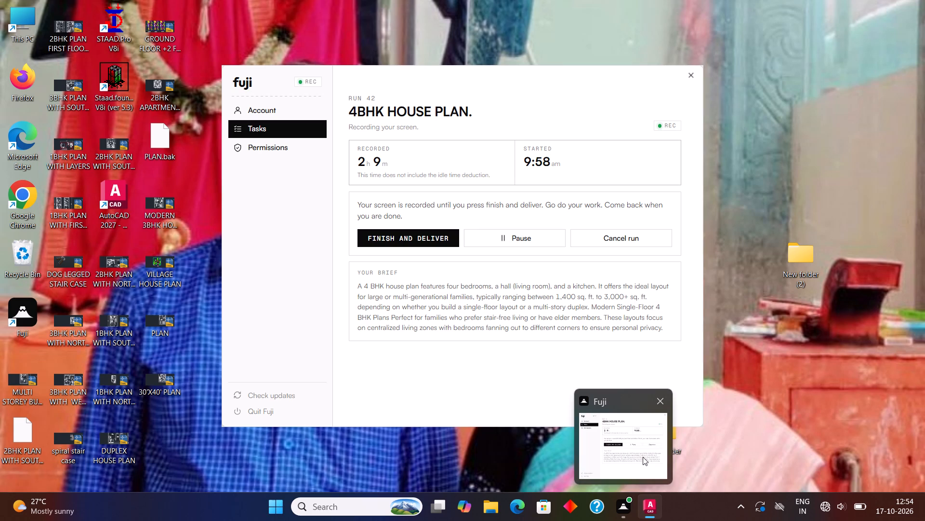
Save the drawing to the Desktop under the file name 4BHK HOUSE PLAN.
click(18, 6)
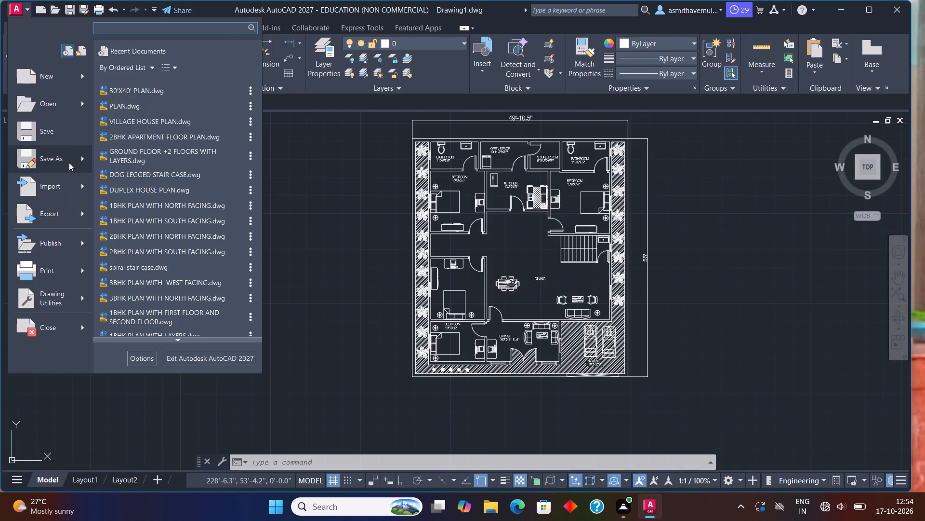
click(69, 163)
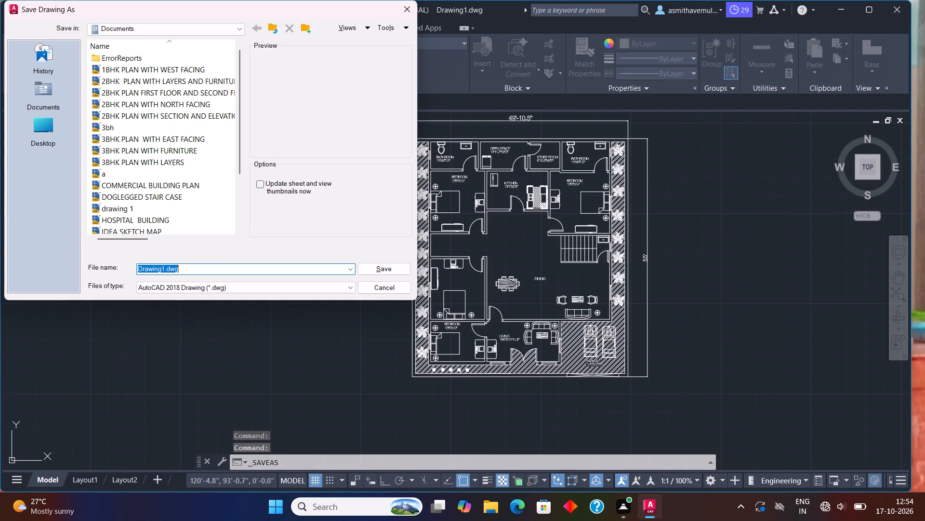
click(45, 127)
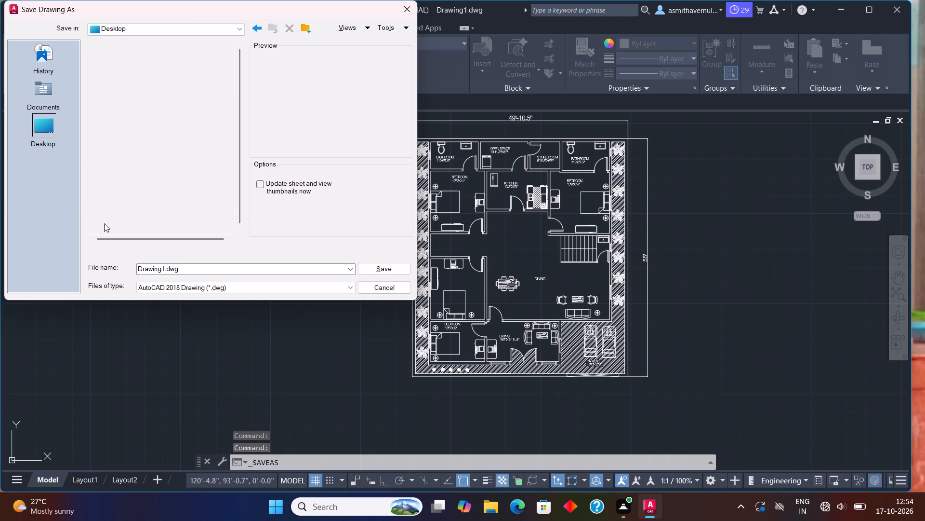
click(190, 267)
key(BackSpace)
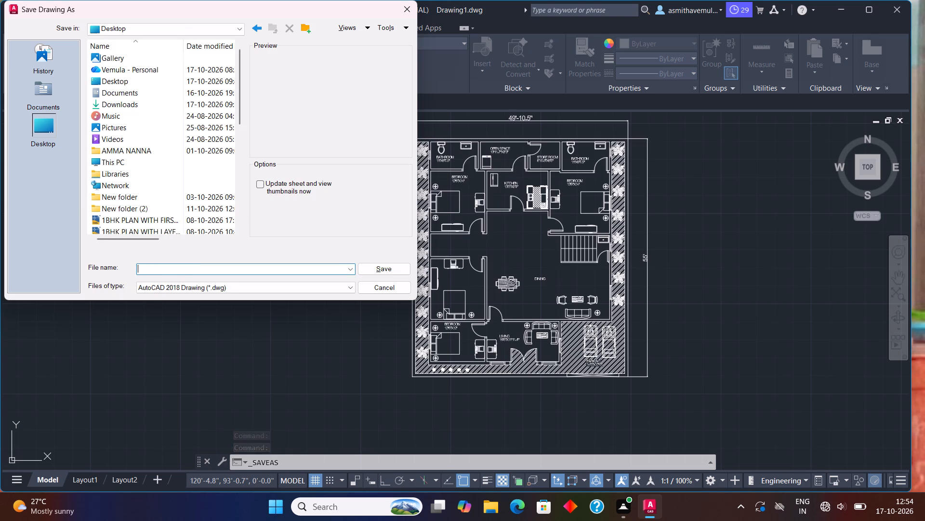
text(4BHK HOUSE PLAN)
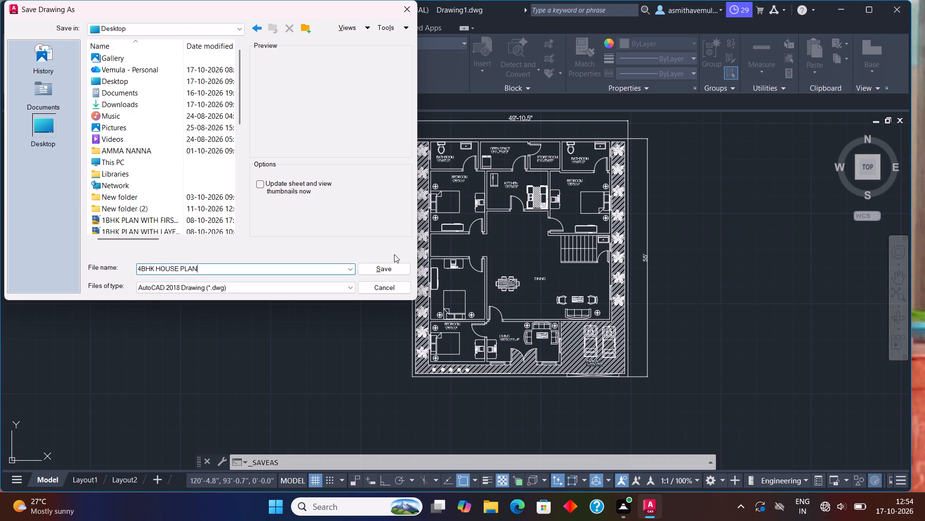
click(383, 269)
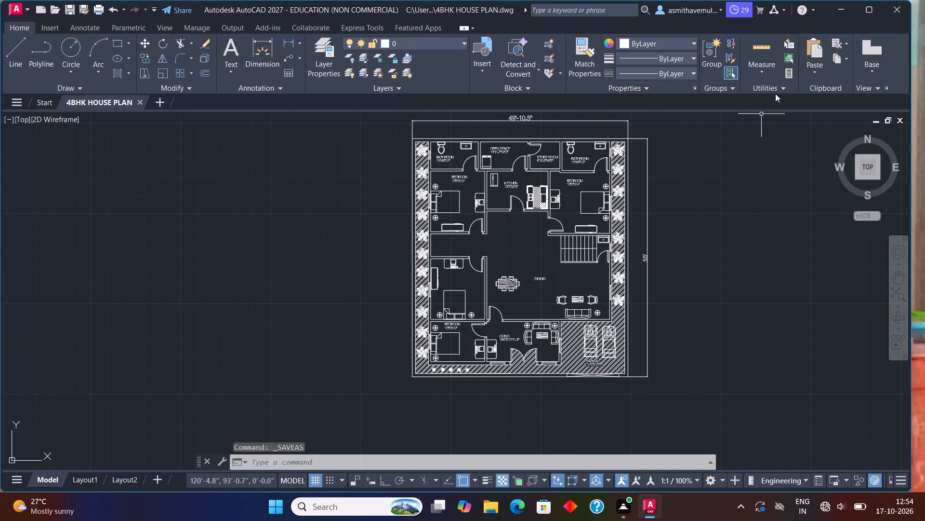
Close the CAD application.
click(898, 13)
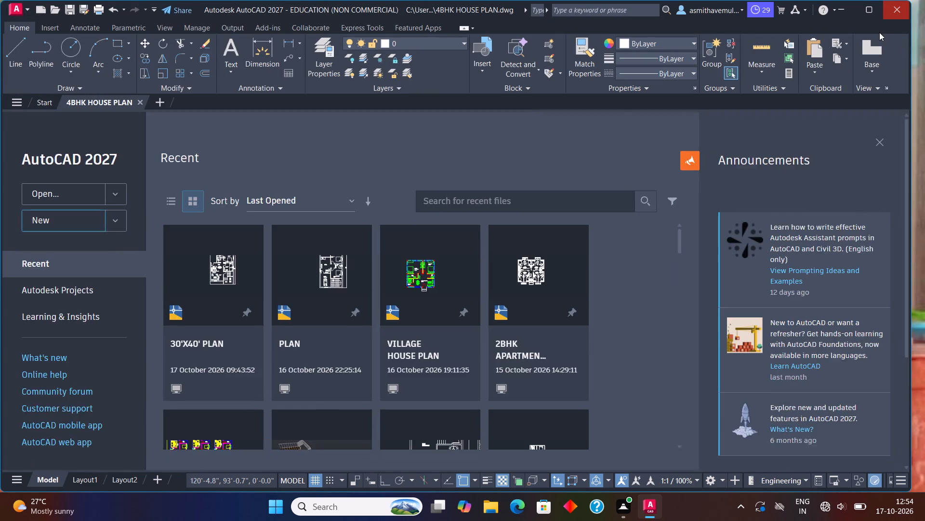
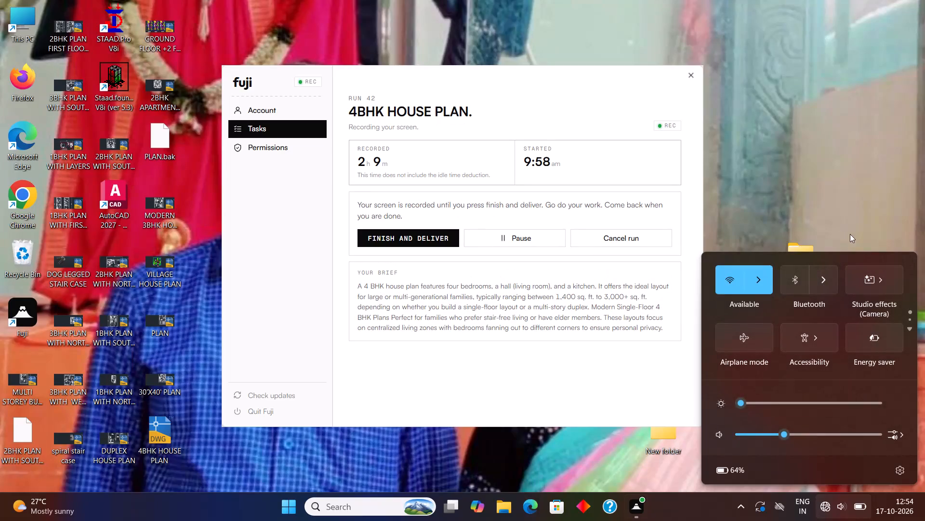
Connect the computer to the Wi-Fi network realme 15 5G f2w2.
click(763, 288)
click(765, 285)
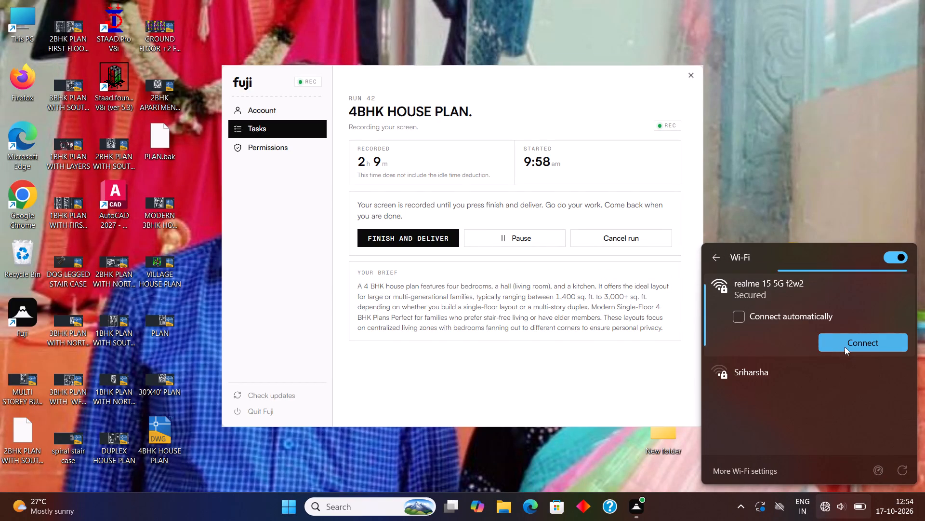
click(846, 343)
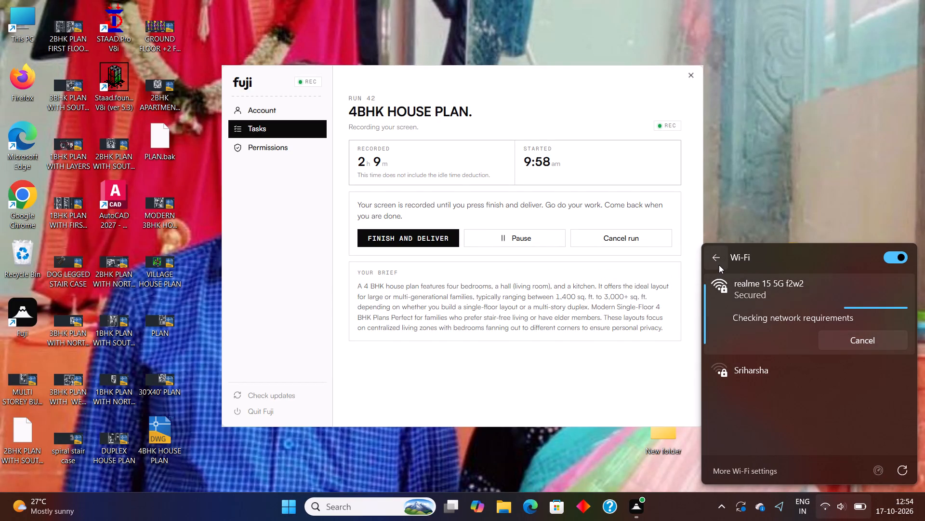
click(718, 264)
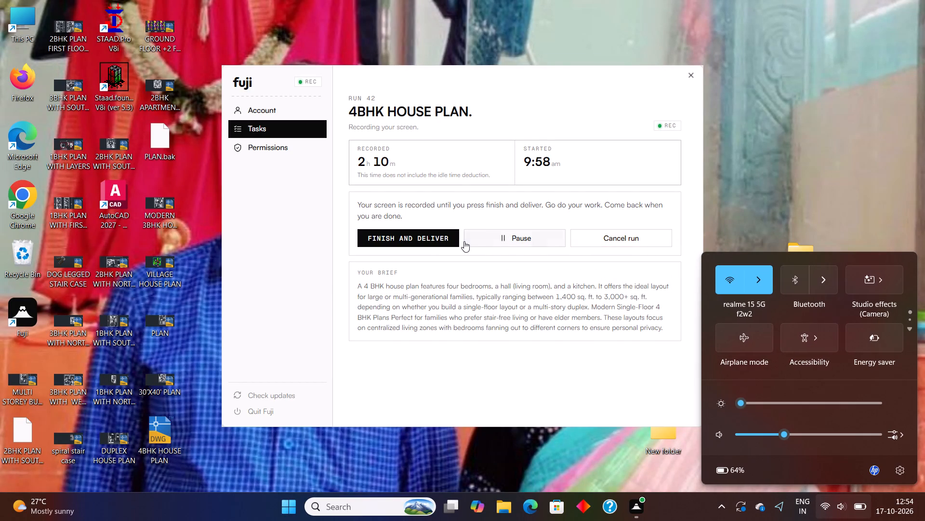